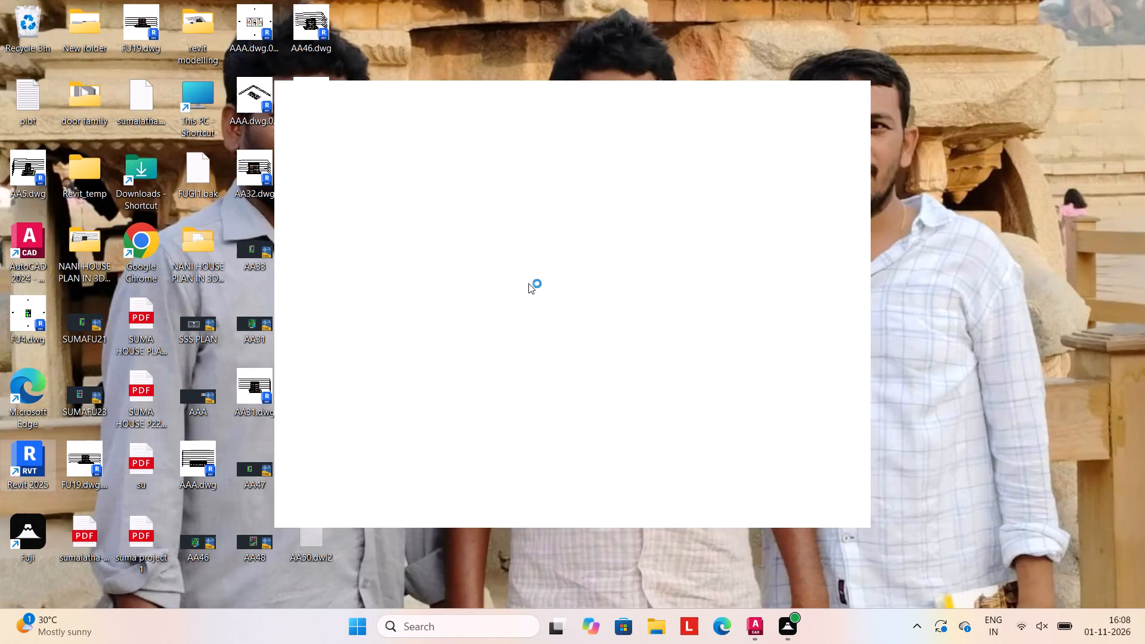
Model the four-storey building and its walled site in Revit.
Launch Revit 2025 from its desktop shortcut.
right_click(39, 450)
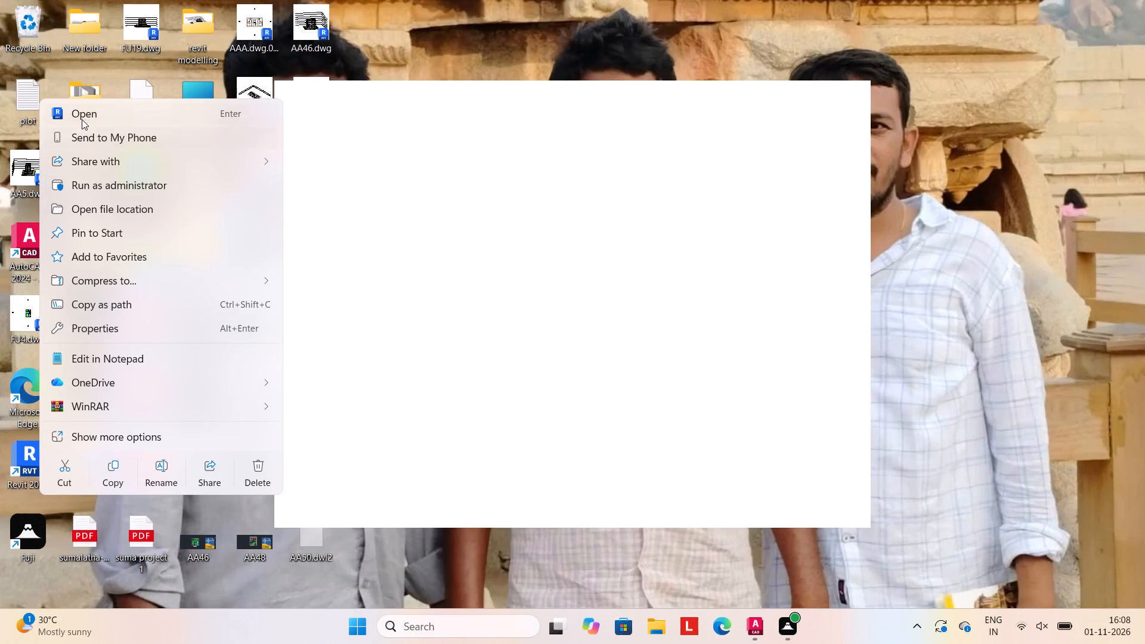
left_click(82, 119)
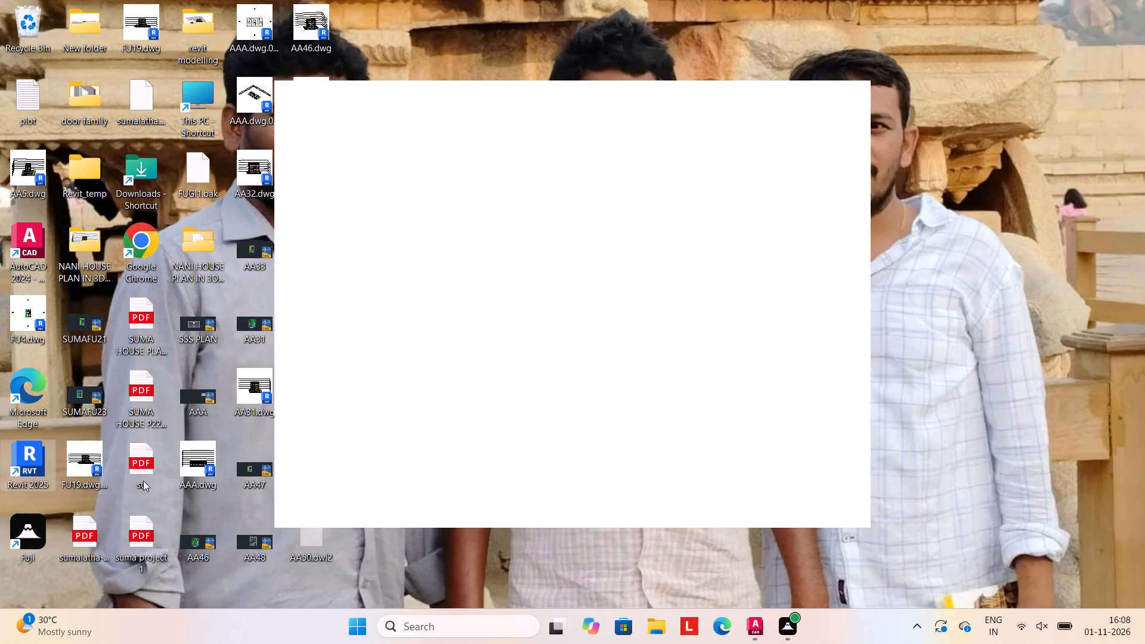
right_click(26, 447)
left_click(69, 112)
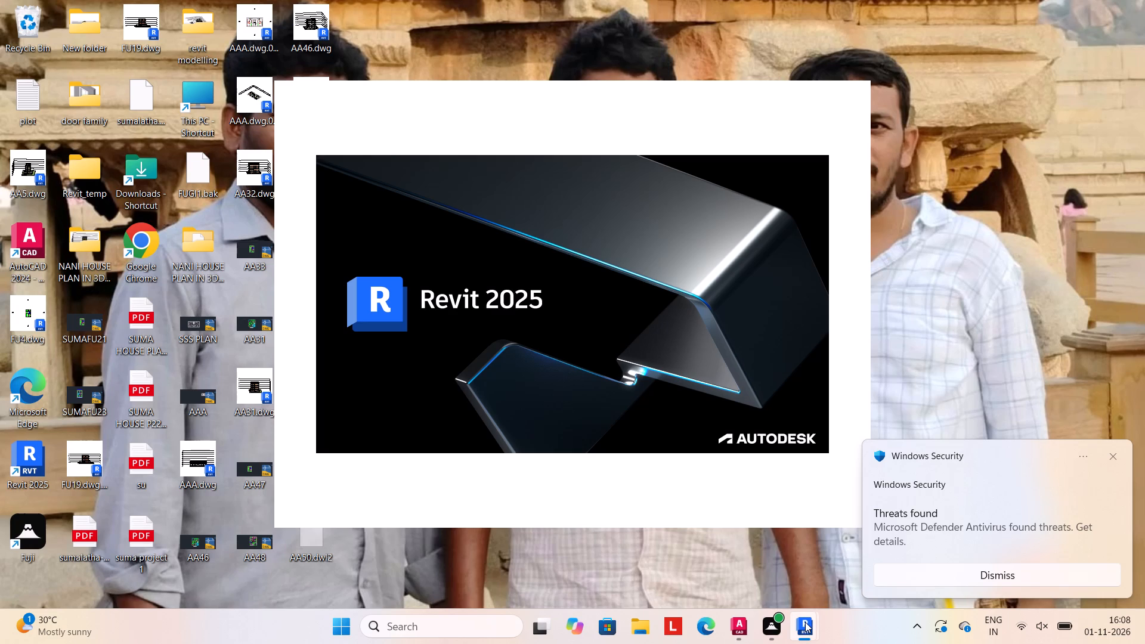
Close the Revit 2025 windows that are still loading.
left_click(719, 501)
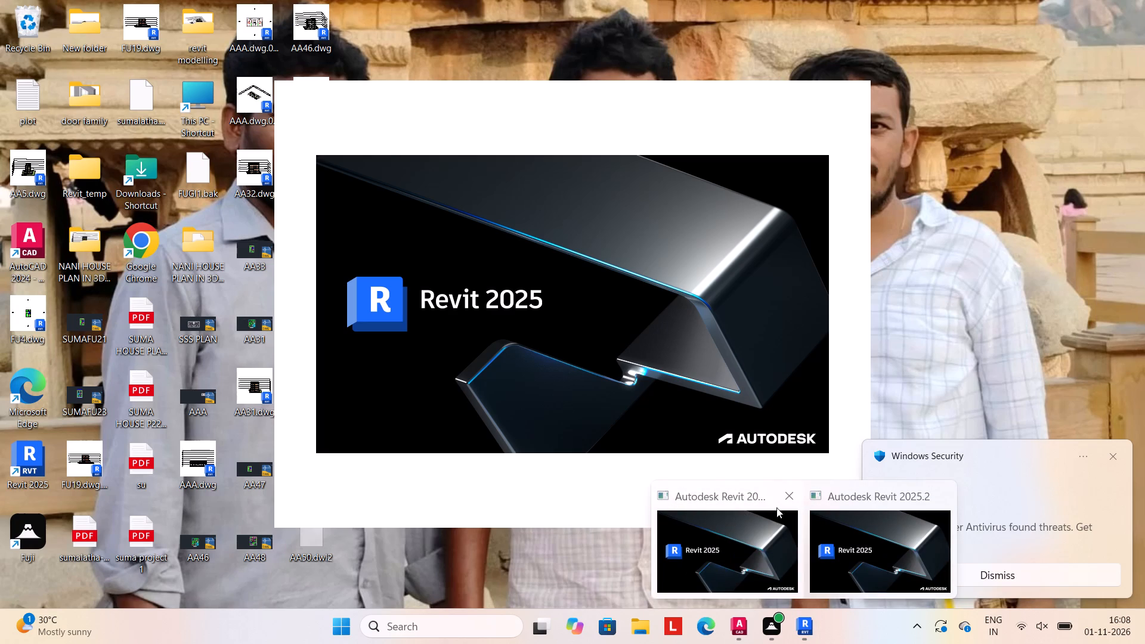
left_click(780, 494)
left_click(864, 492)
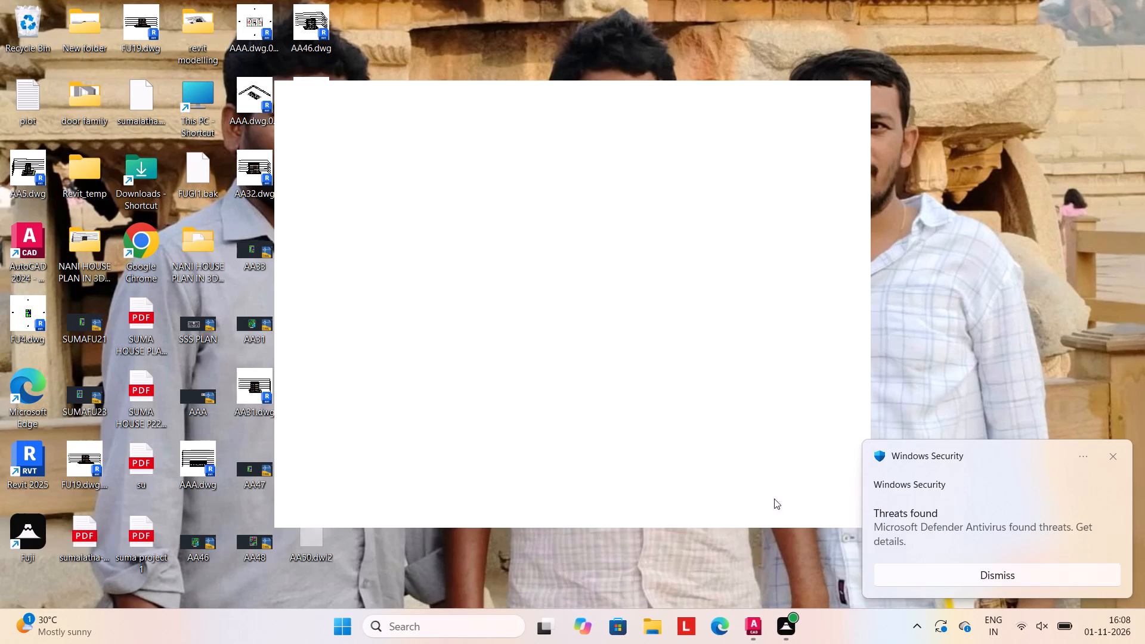
Switch to Windows Security's Virus & threat protection settings and turn off Real-time protection.
left_click(502, 626)
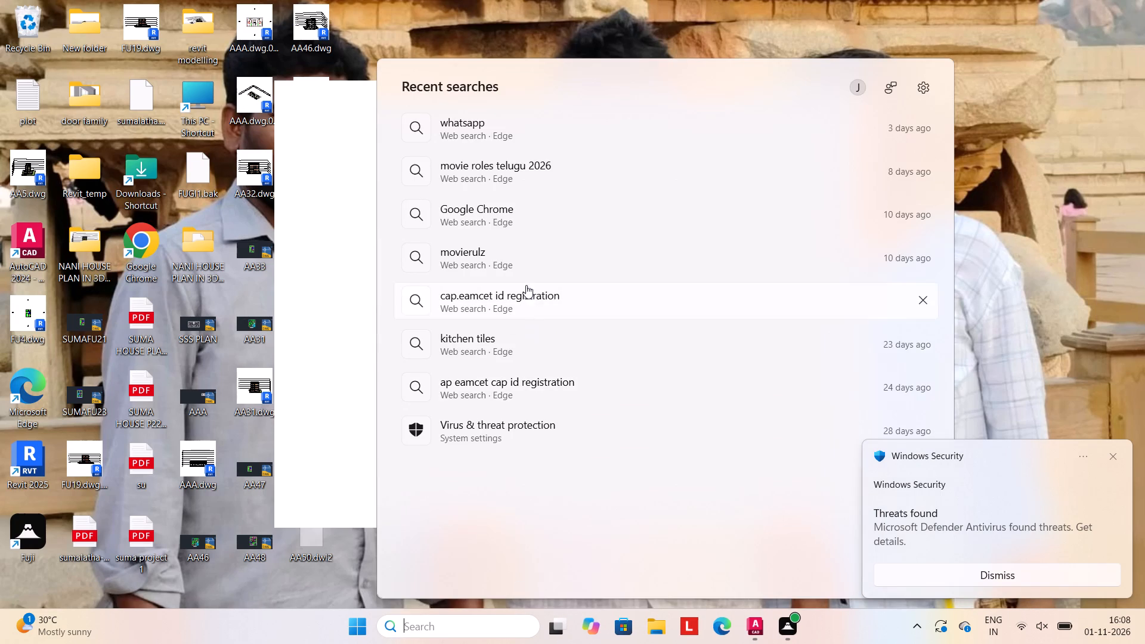
left_click(519, 430)
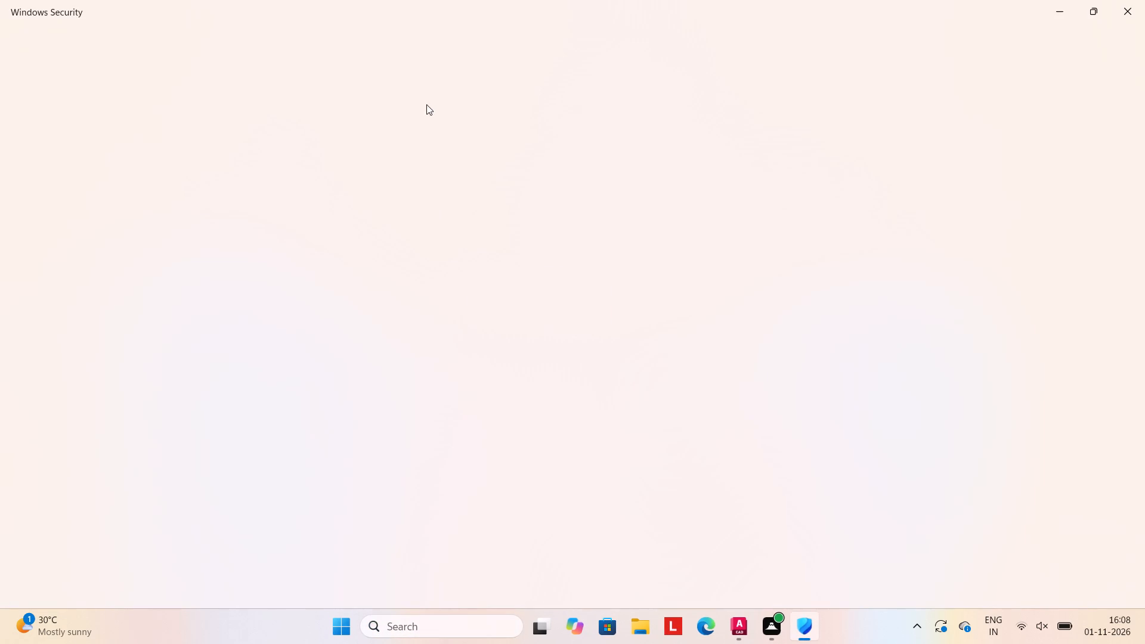
scroll(397, 309, "down", 3)
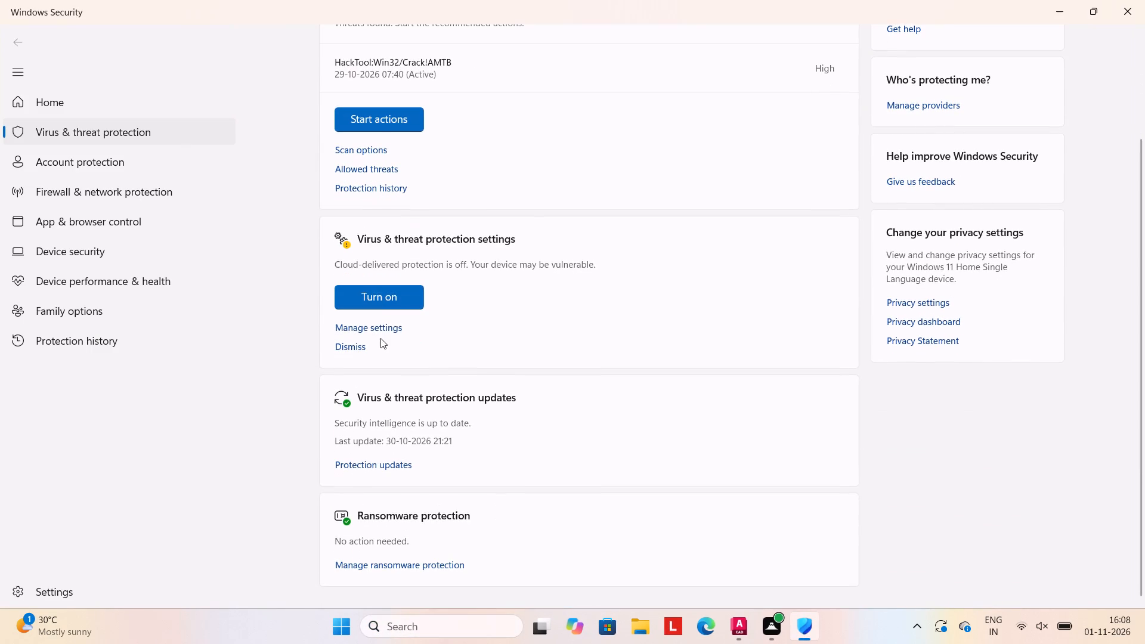
left_click(380, 331)
left_click(352, 193)
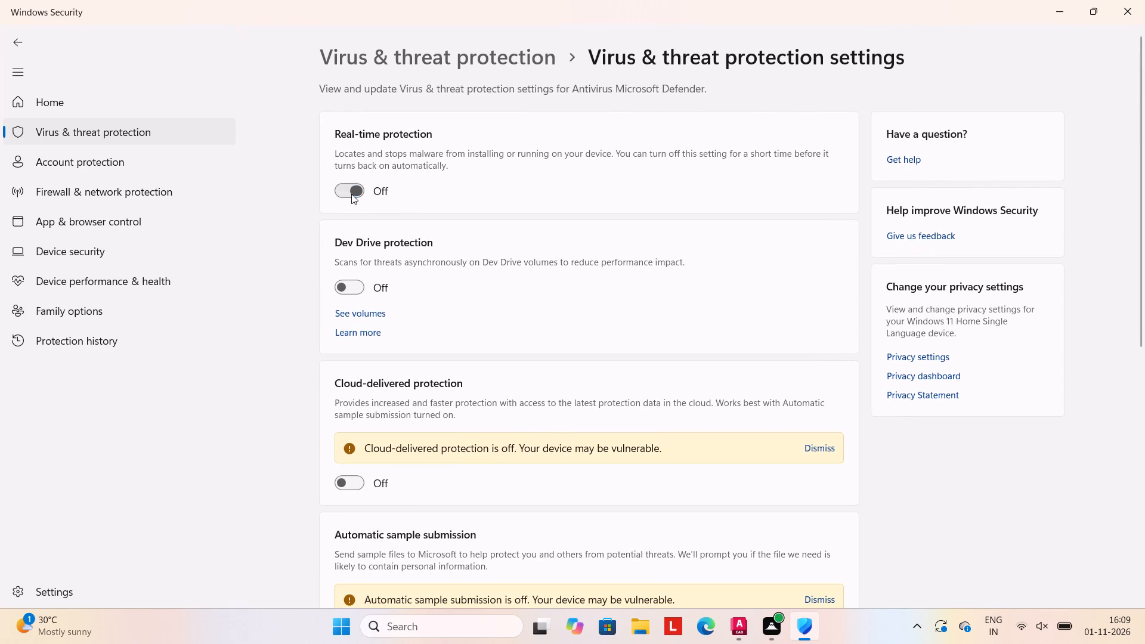
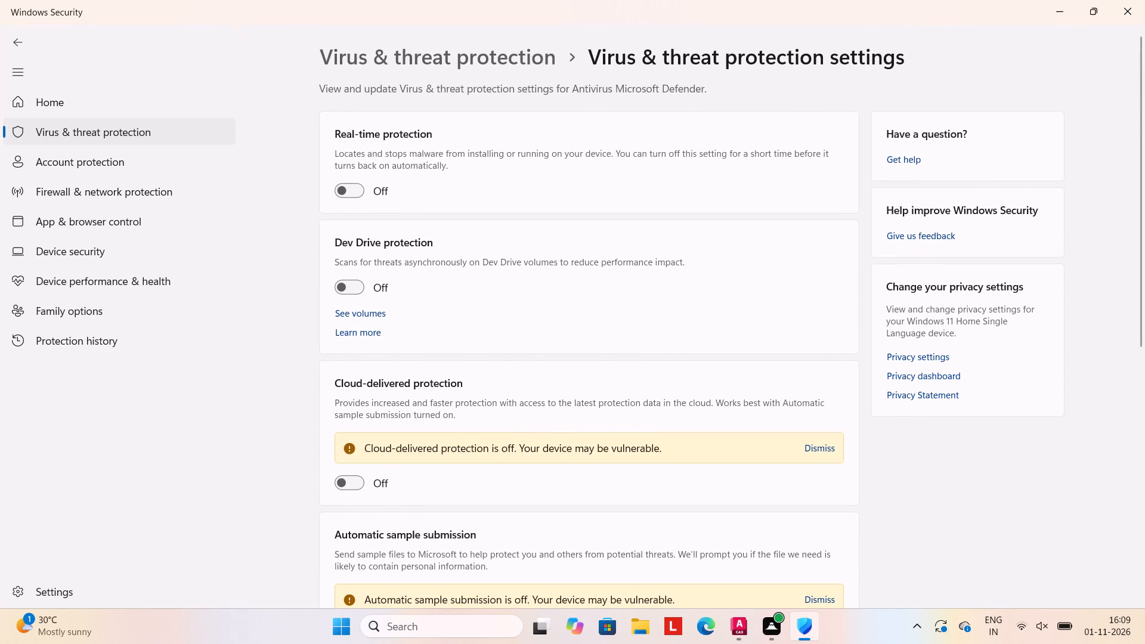
Switch to File Explorer and mount the Autodesk.Revit.2025.2.Multilingual disc image from the Revit.2025 folder in Documents.
left_click(638, 628)
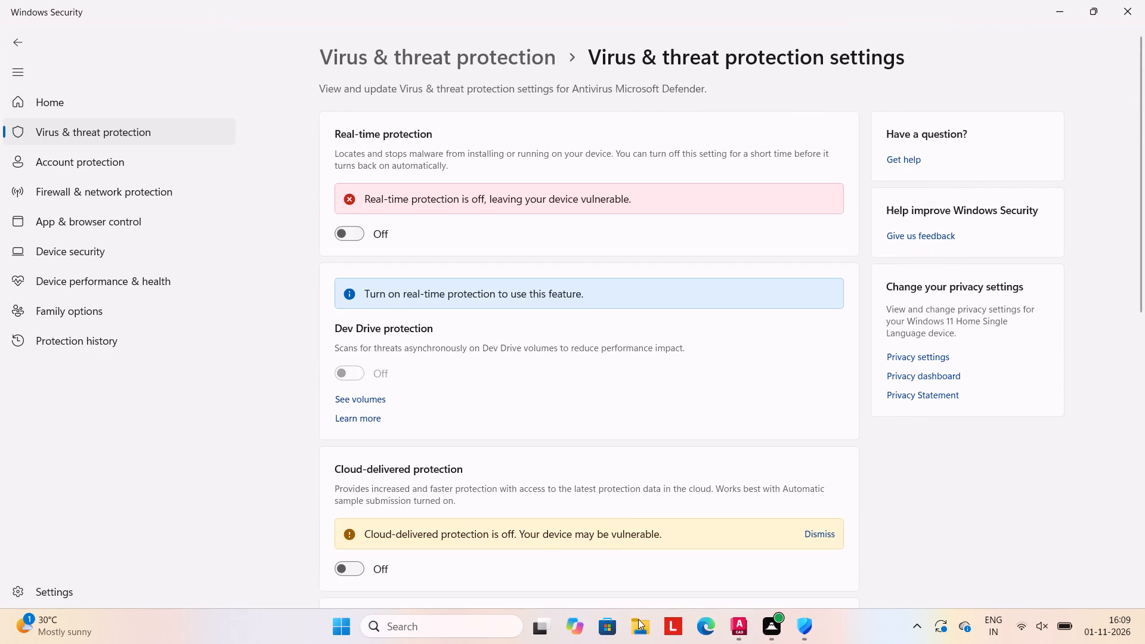
left_click(243, 370)
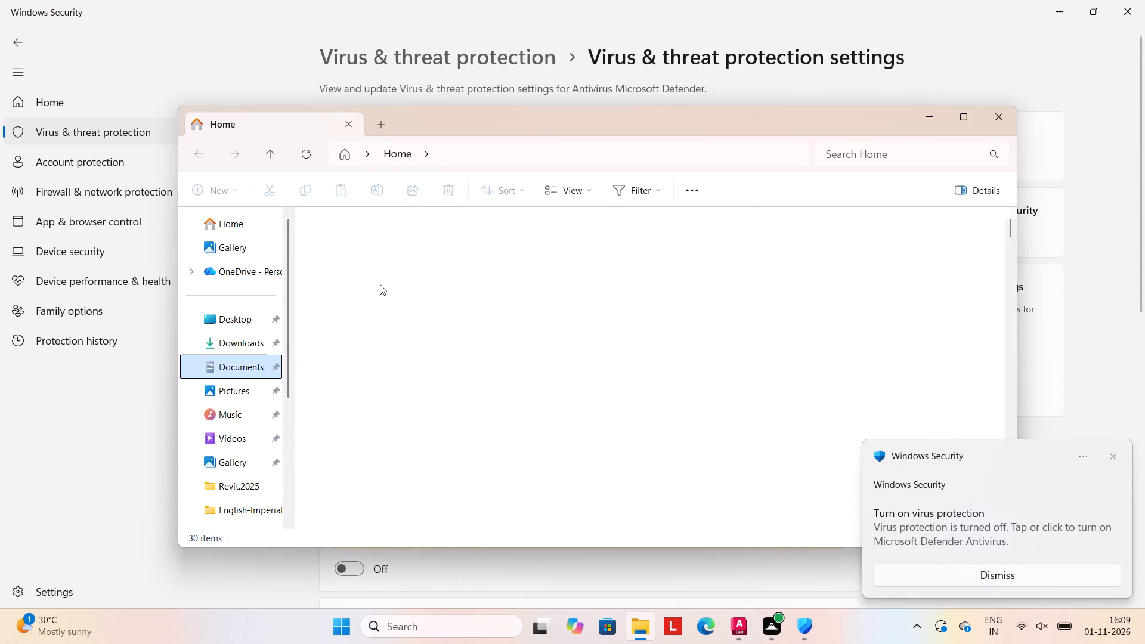
double_click(376, 331)
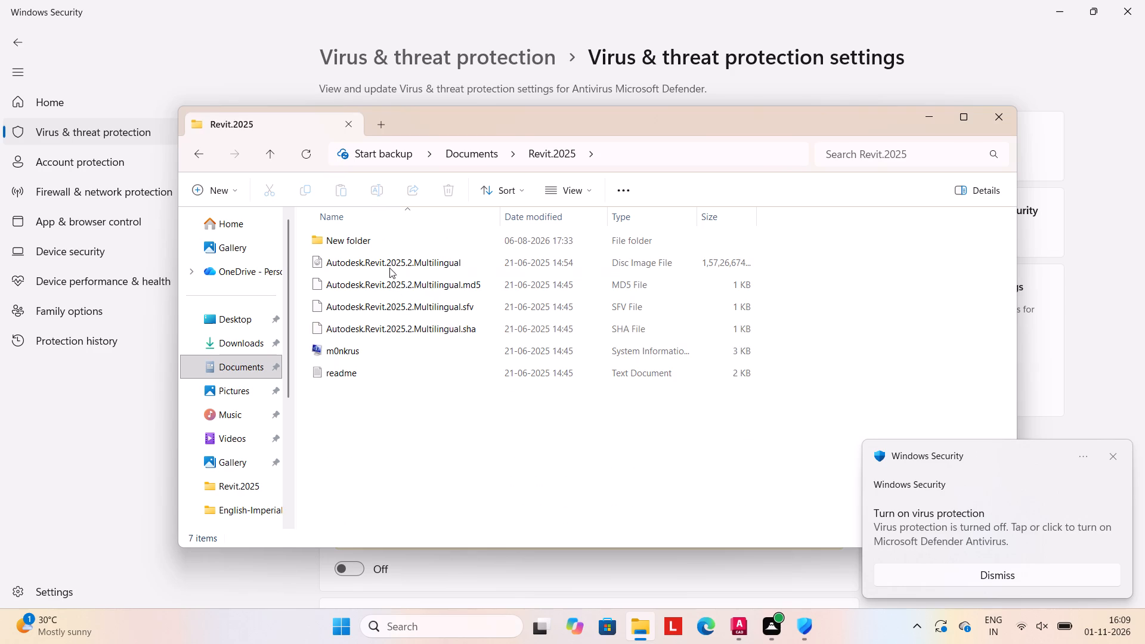
double_click(392, 262)
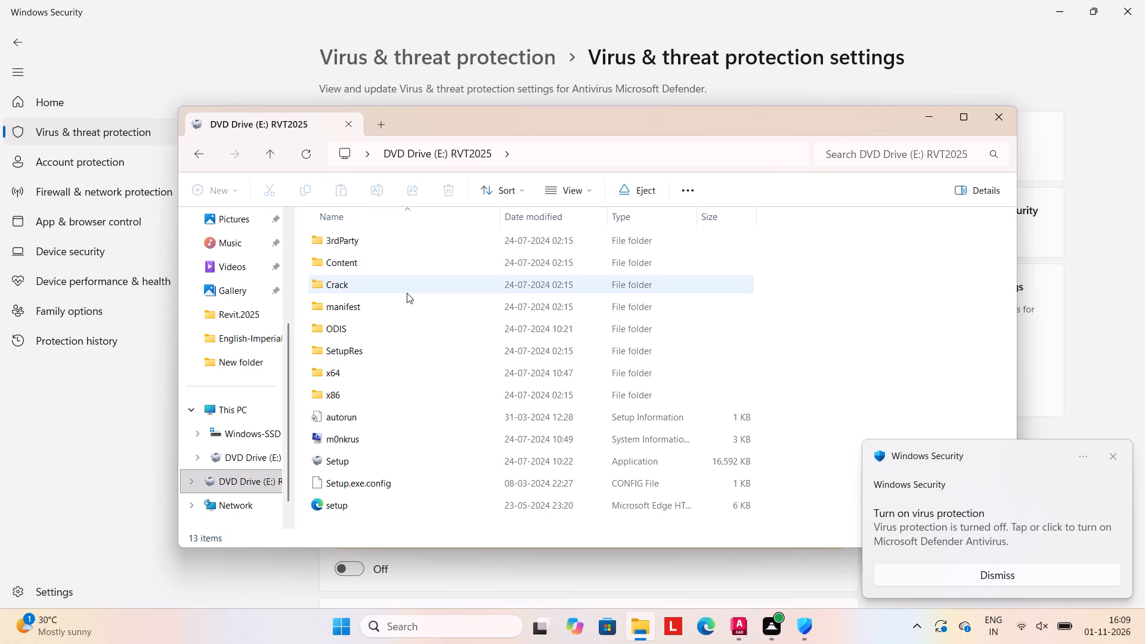
Open the Crack folder on the mounted RVT2025 drive.
double_click(394, 281)
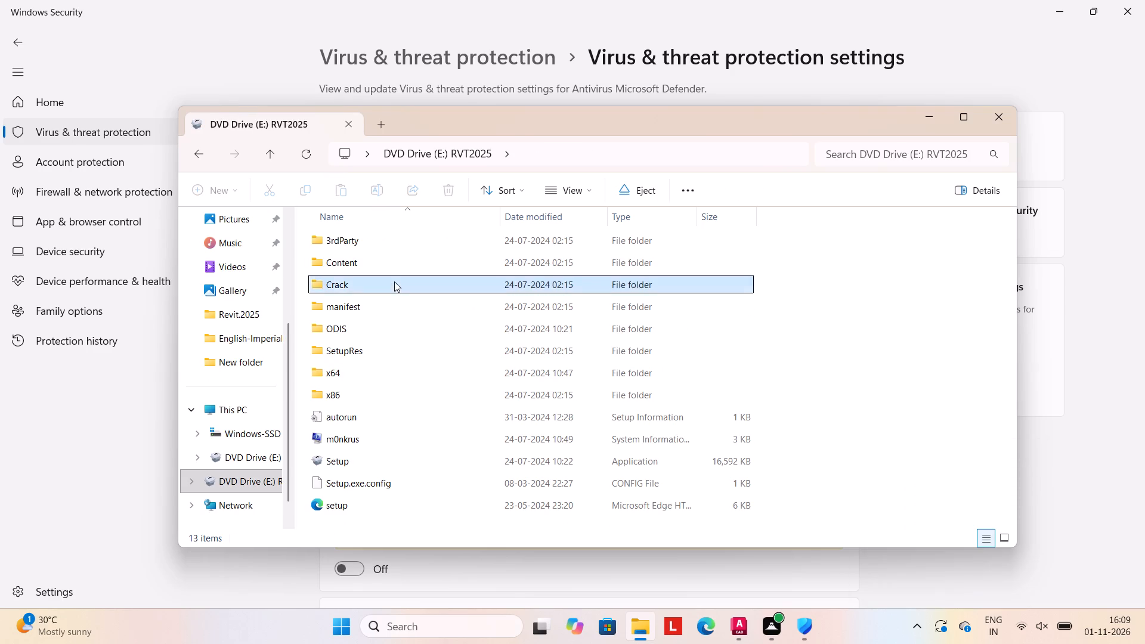
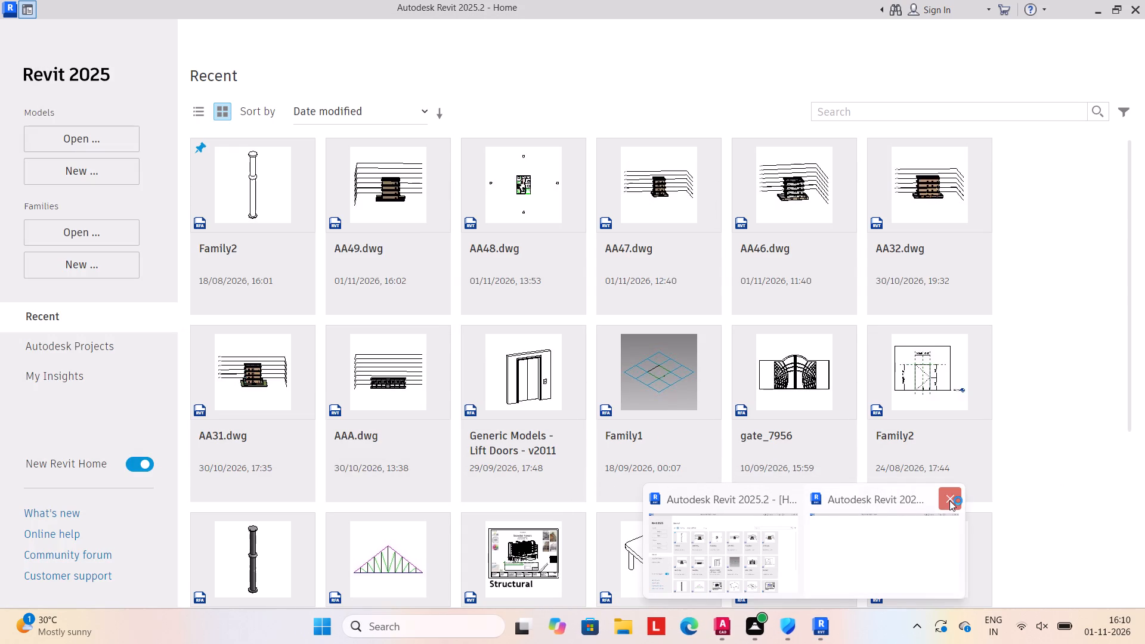
Close the second, blank Autodesk Revit 2025.2 window, leaving the one showing the Recent files home page.
left_click(950, 499)
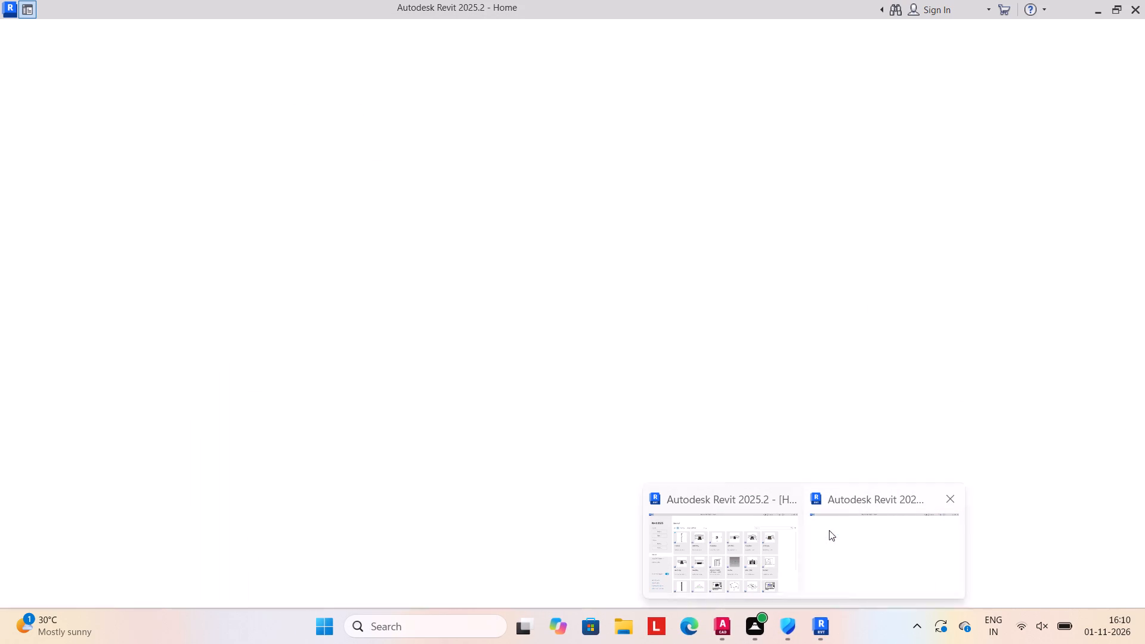
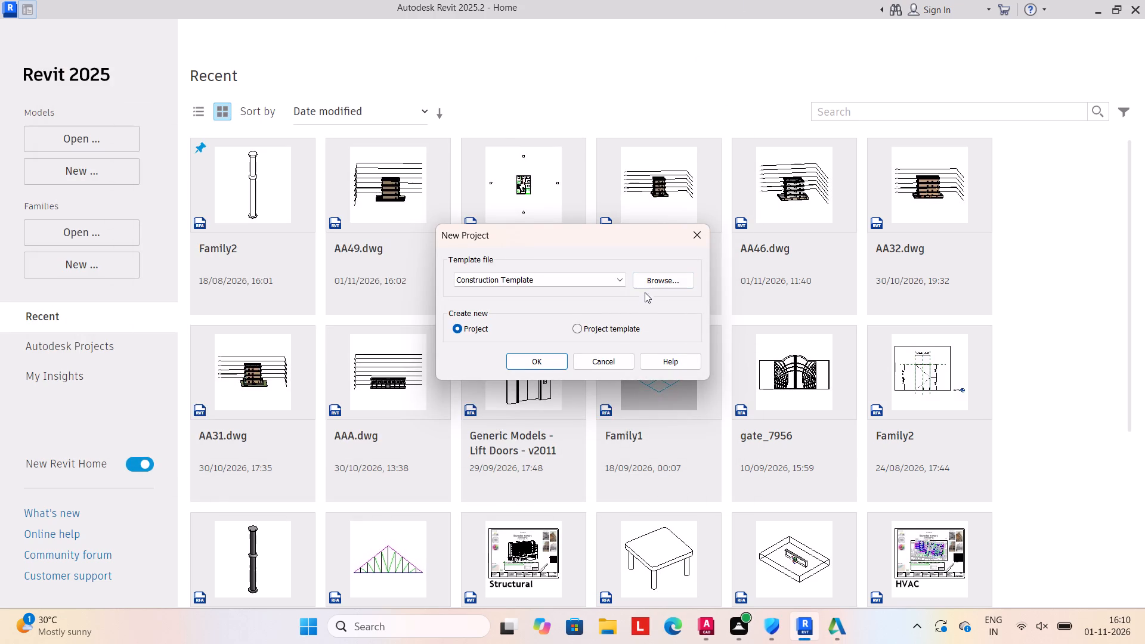
Create a new project from the template file named default in the English-Imperial templates folder.
left_click(651, 284)
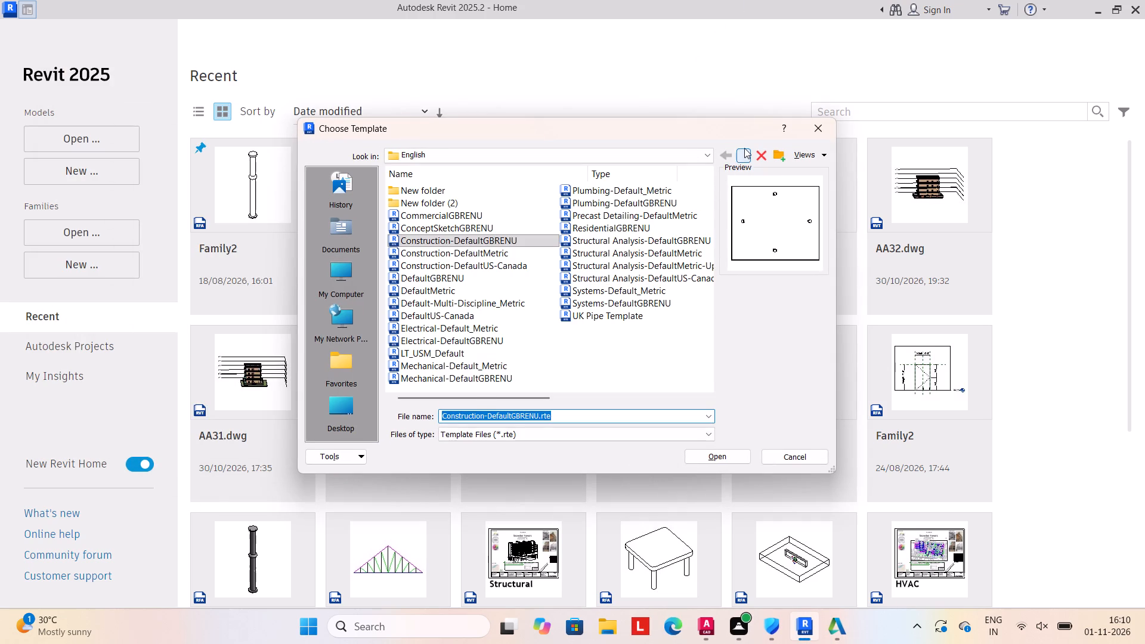
left_click(744, 148)
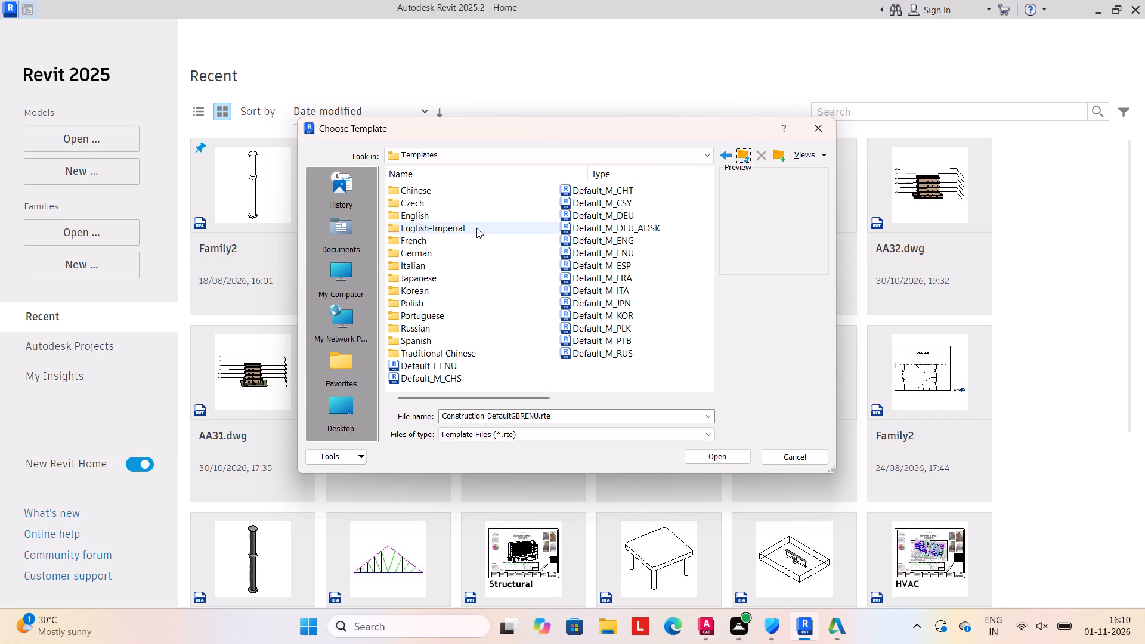
left_click(476, 228)
left_click(476, 228)
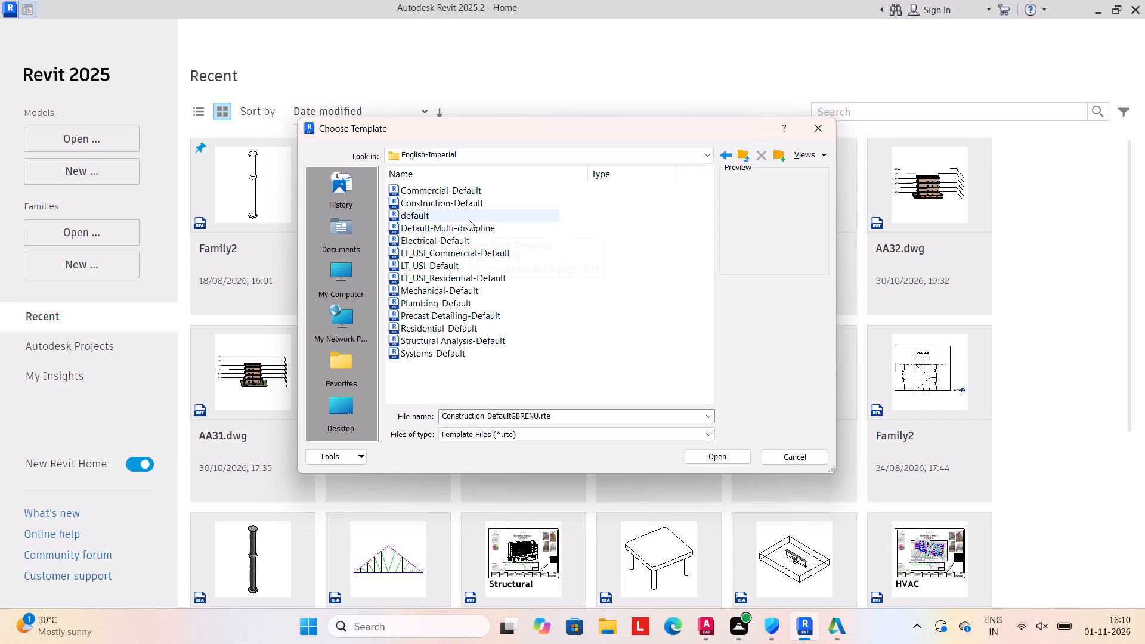
double_click(469, 219)
left_click(509, 360)
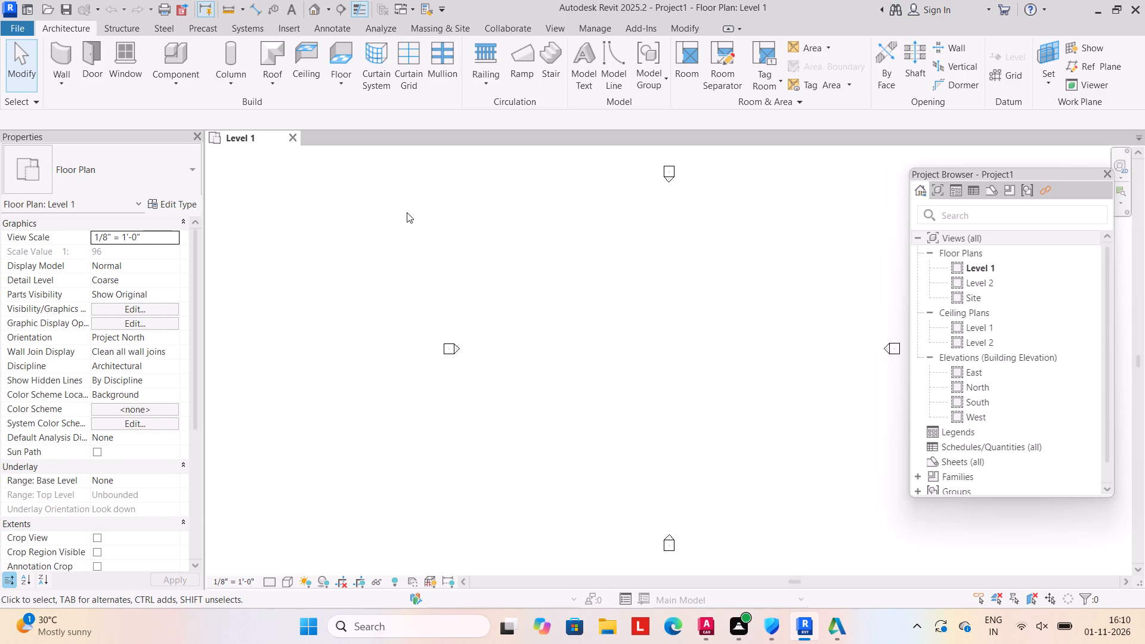
Link the AA50 DWG floor plan from the Desktop into Level 1, positioned Auto - Center to Center.
left_click(284, 24)
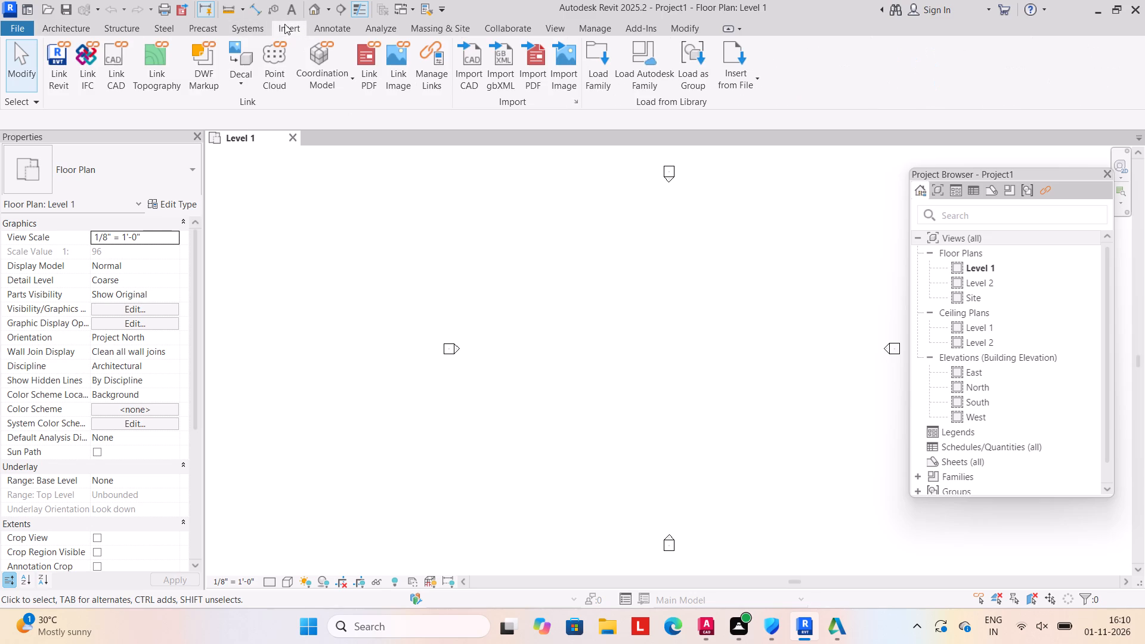
left_click(123, 73)
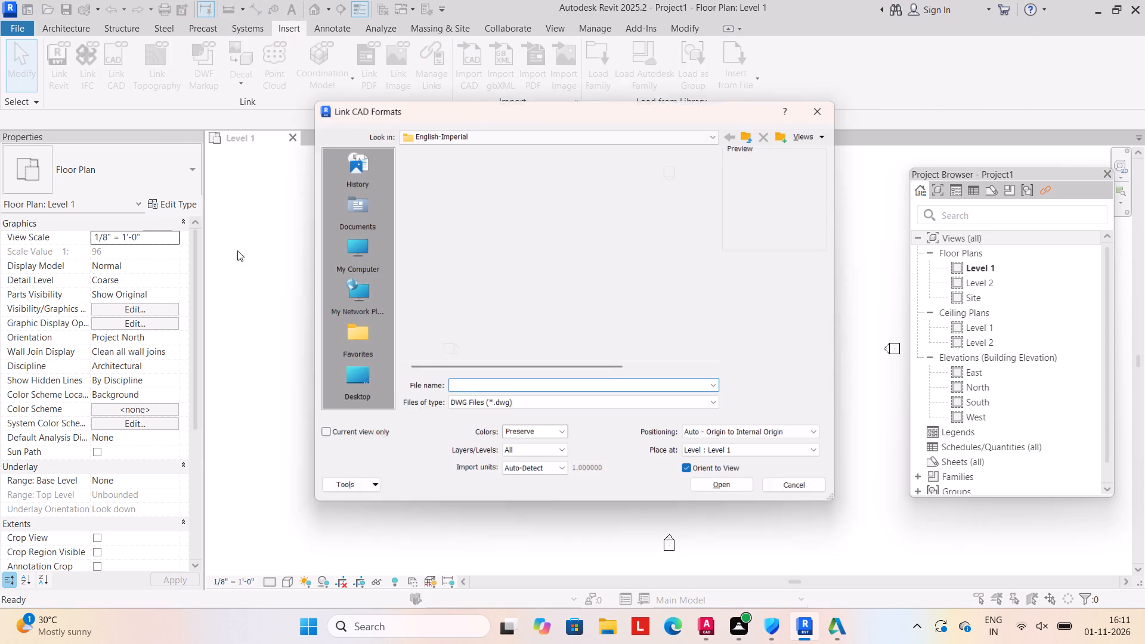
left_click(352, 385)
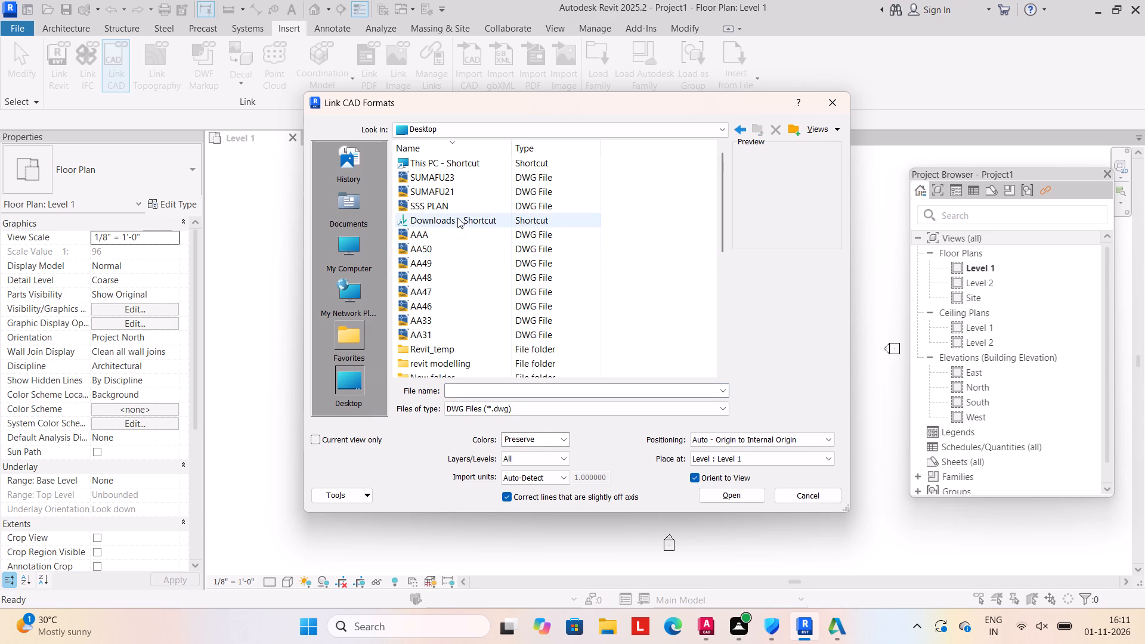
left_click(442, 244)
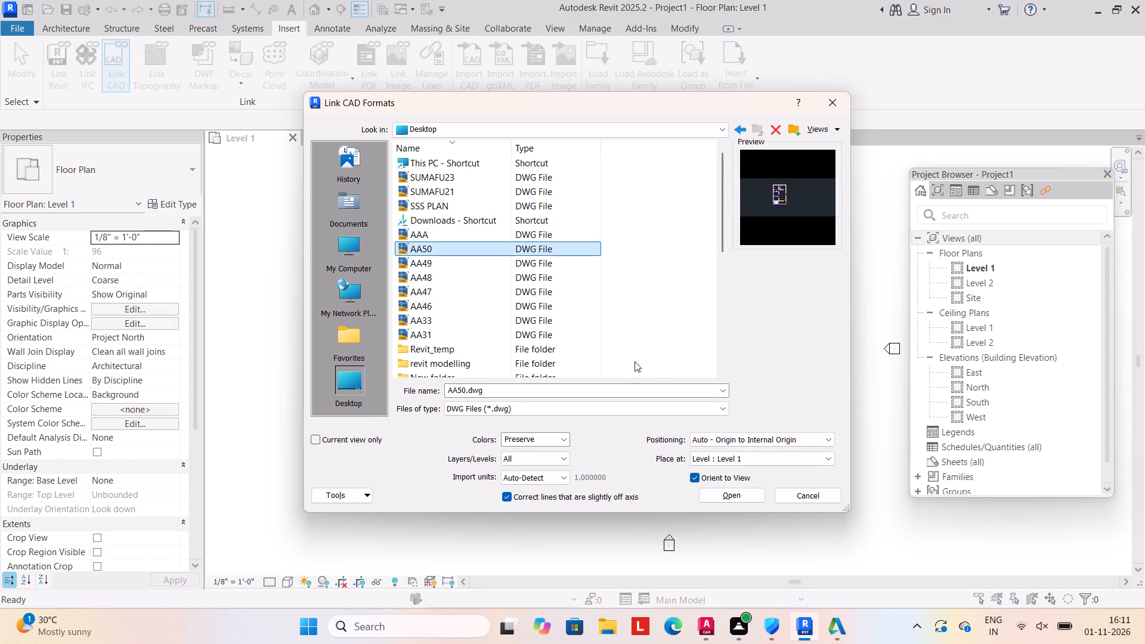
left_click(832, 437)
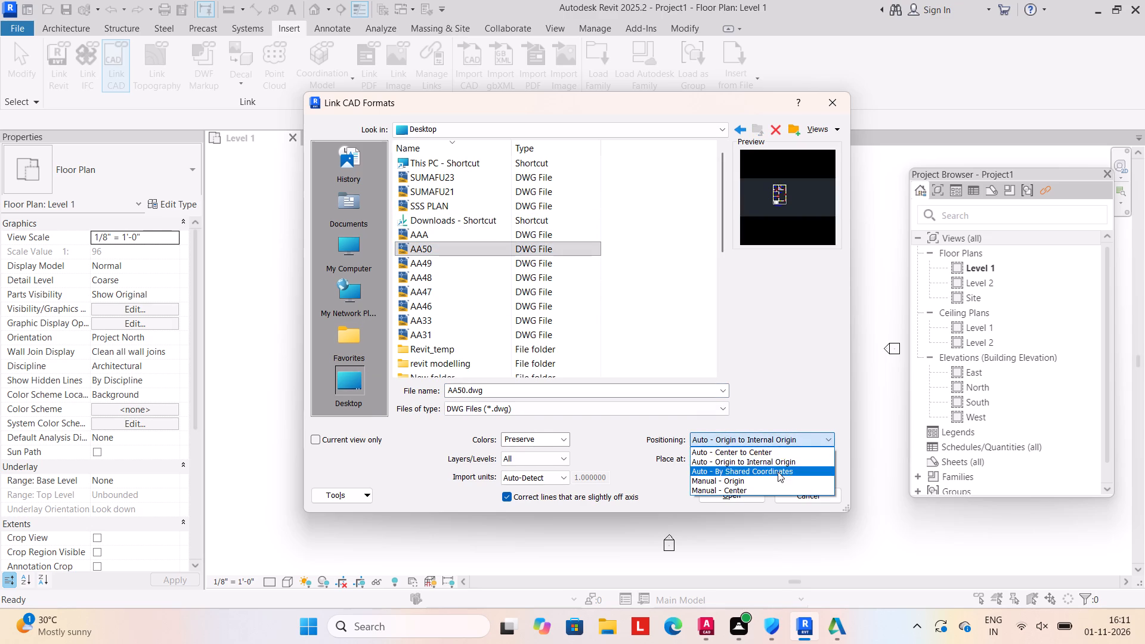
left_click(762, 451)
left_click(717, 499)
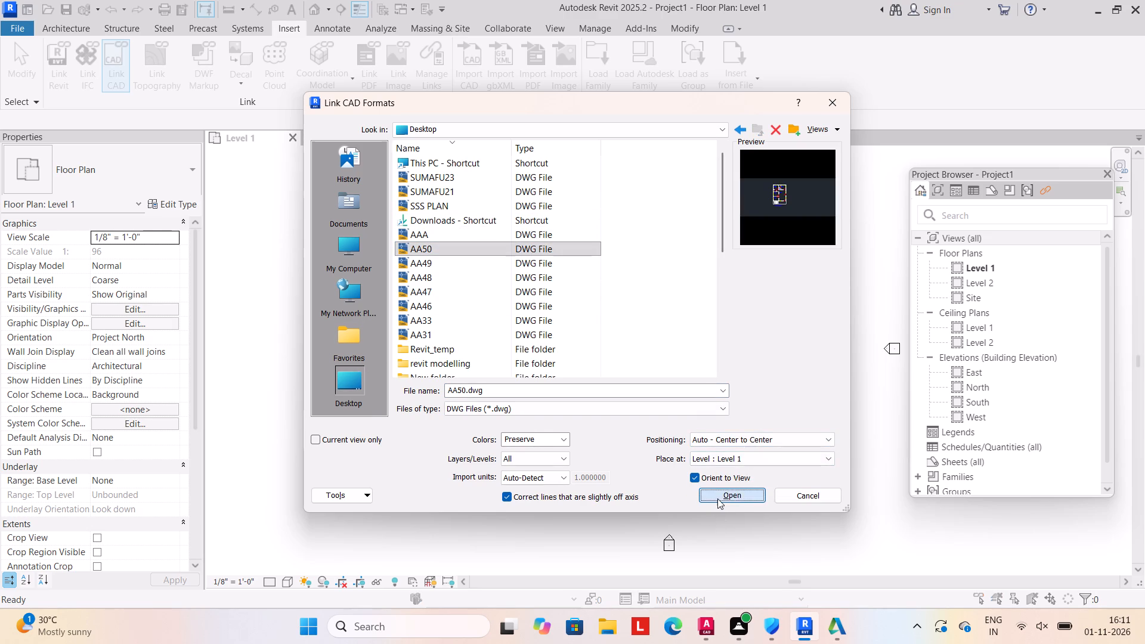
middle_click_drag(684, 389, 658, 385)
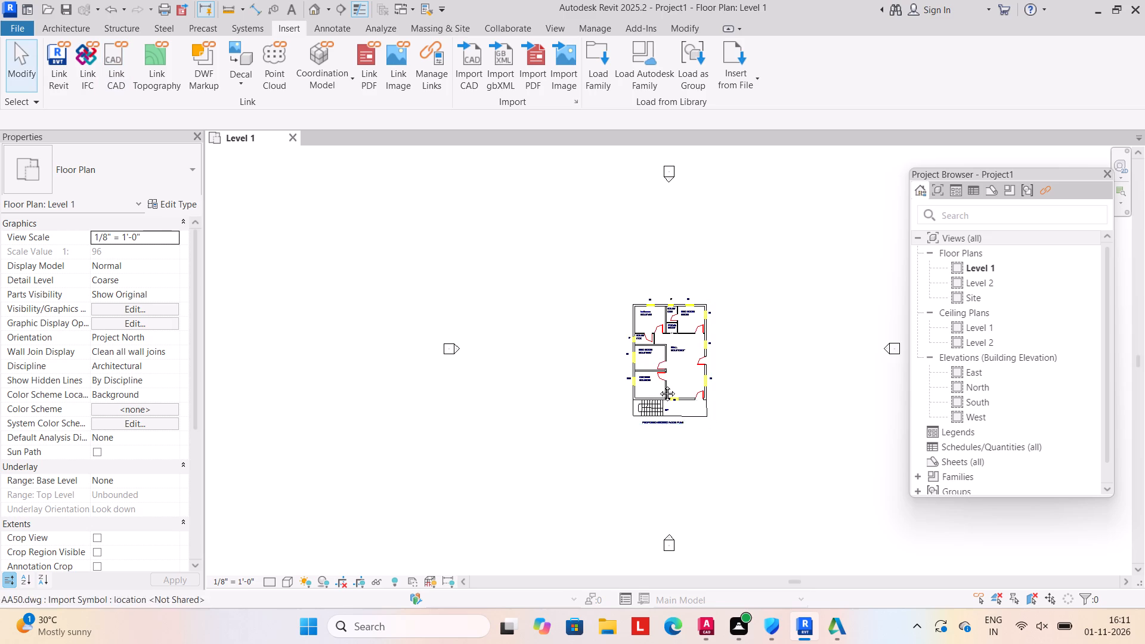
middle_click_drag(658, 385, 625, 379)
scroll(625, 384, "up", 3)
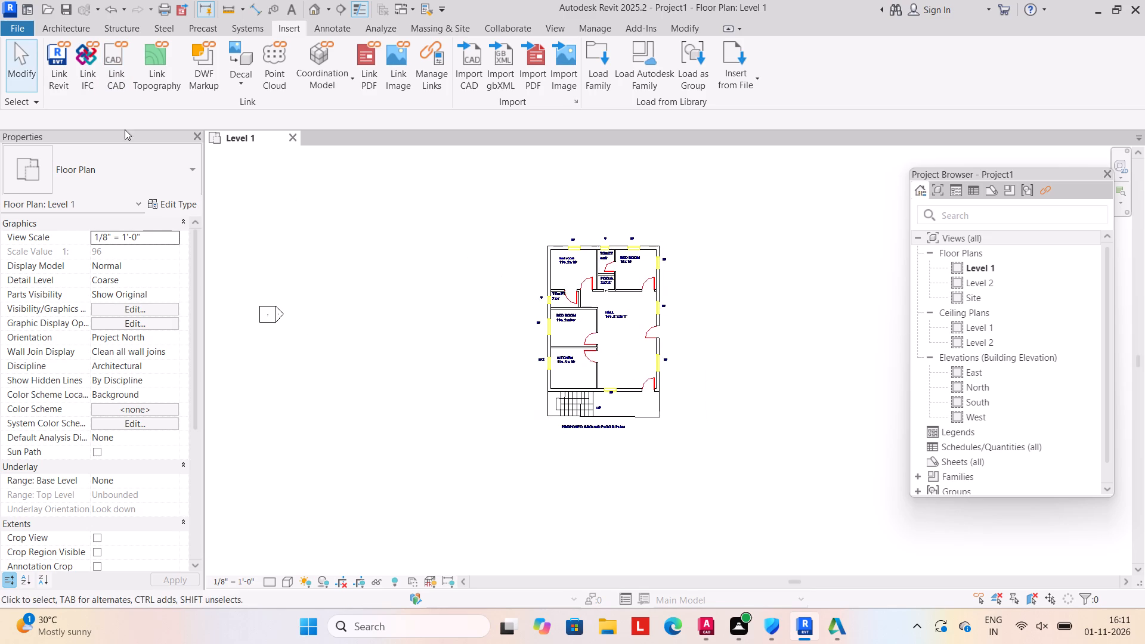
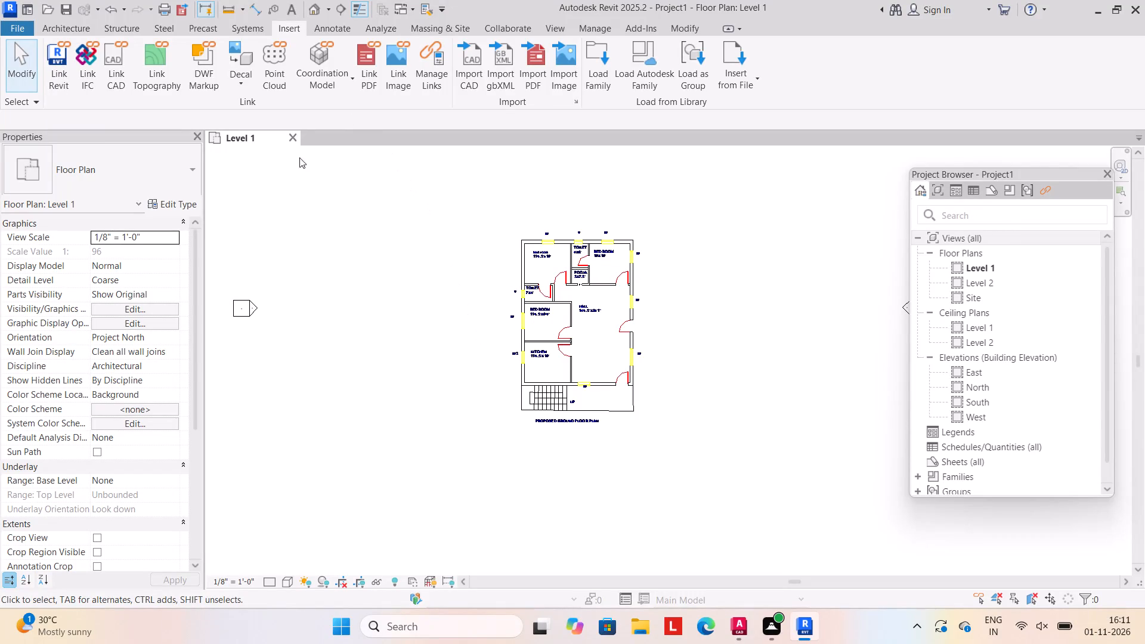
Start an architectural wall and duplicate the Generic - 8" basic wall type under the name WALL9".
left_click(72, 31)
left_click(63, 89)
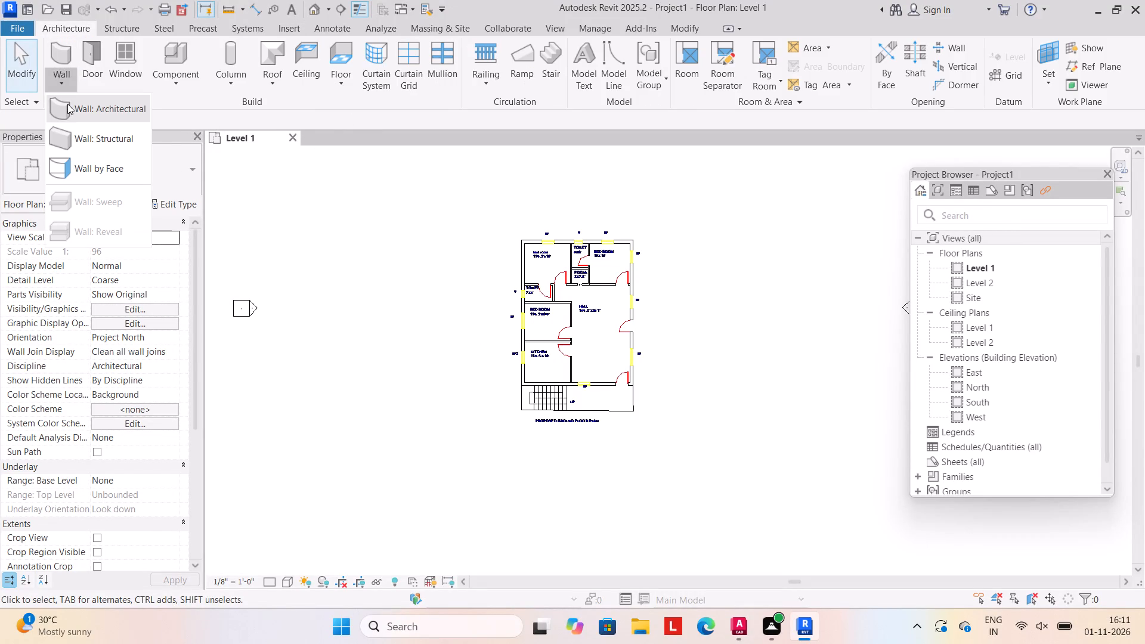
left_click(72, 106)
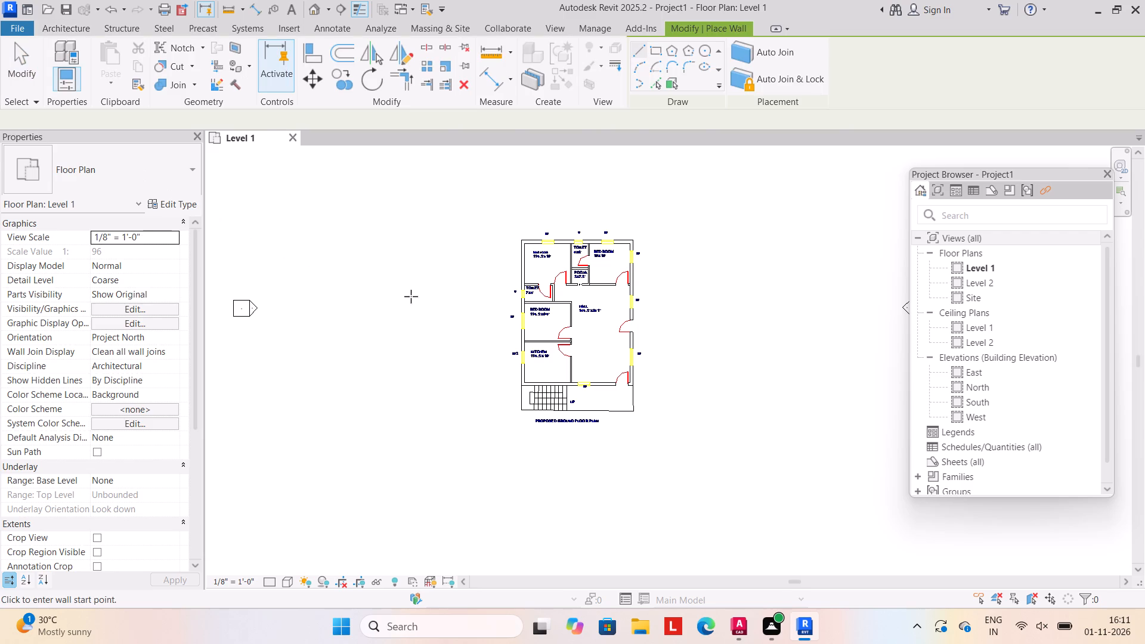
left_click(178, 205)
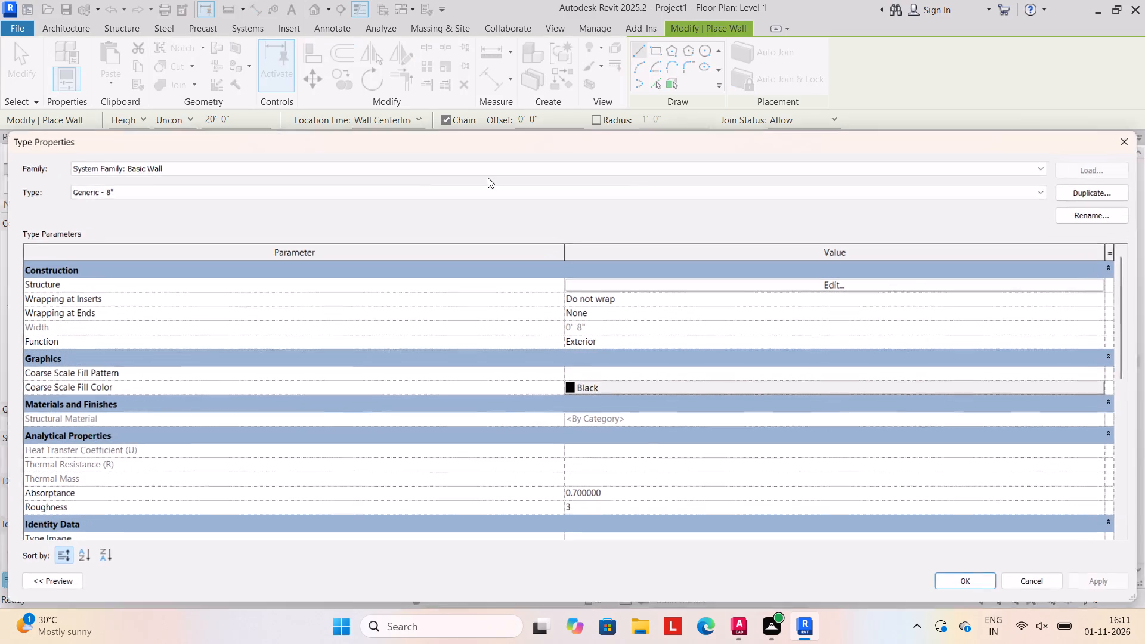
left_click(1072, 195)
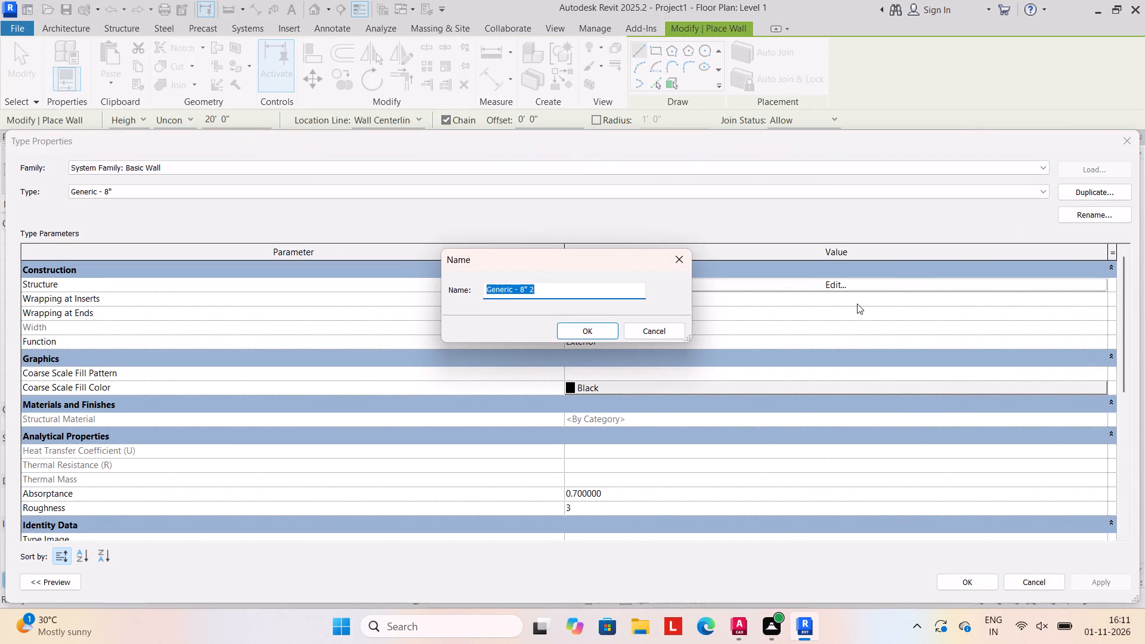
type("WALL")
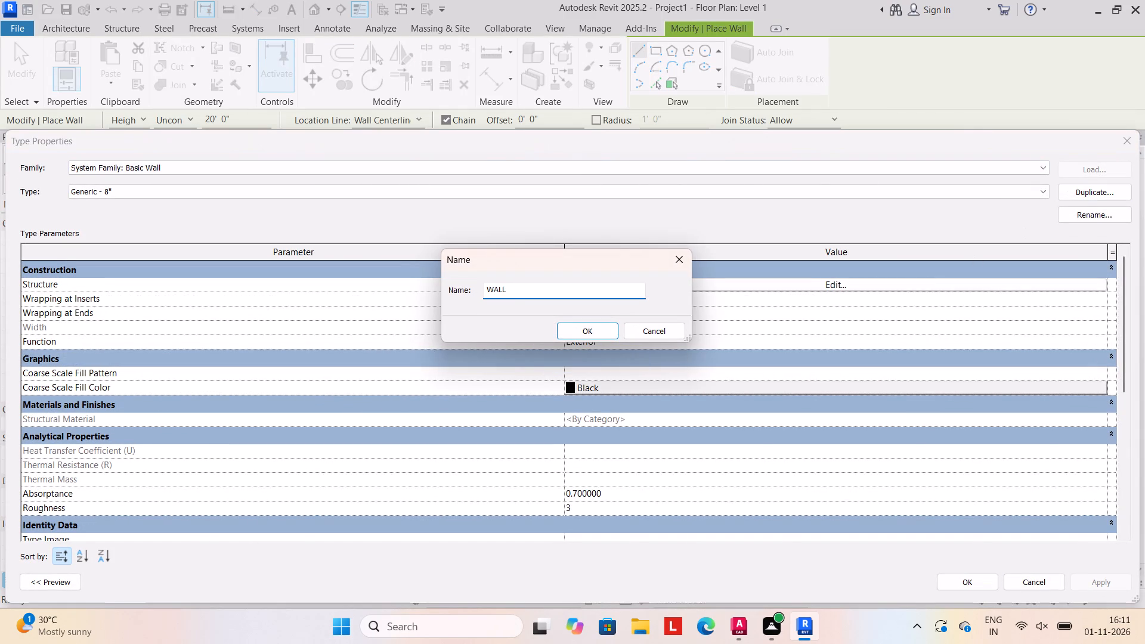
type("9\"")
left_click(590, 329)
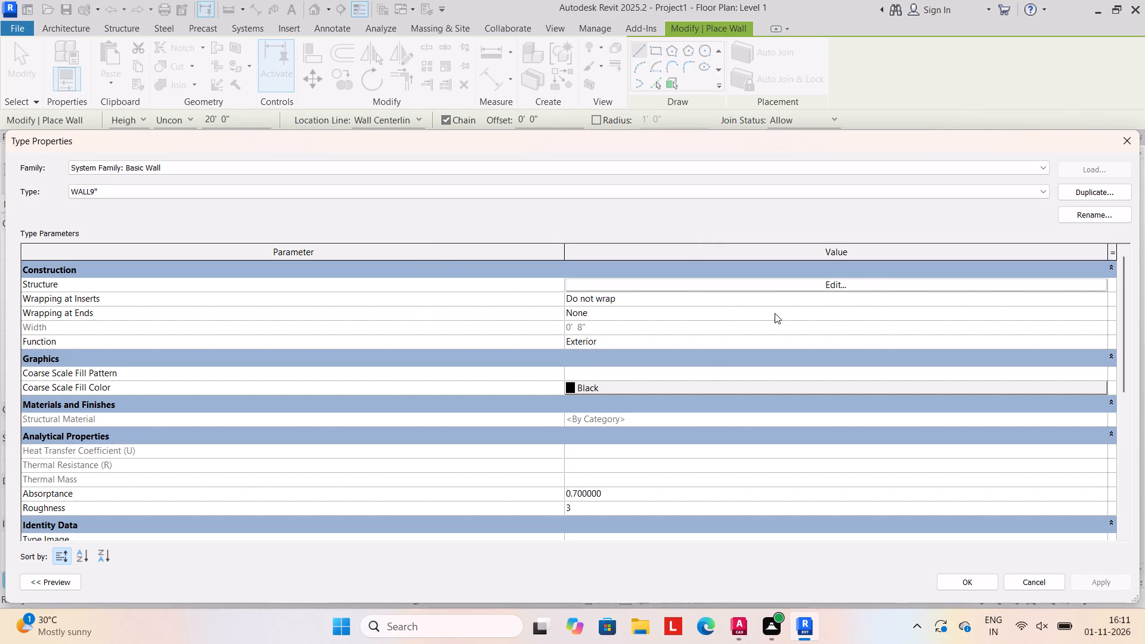
Set the structure layer thickness of the WALL9" type to 9" and apply it.
left_click(800, 283)
left_click(543, 284)
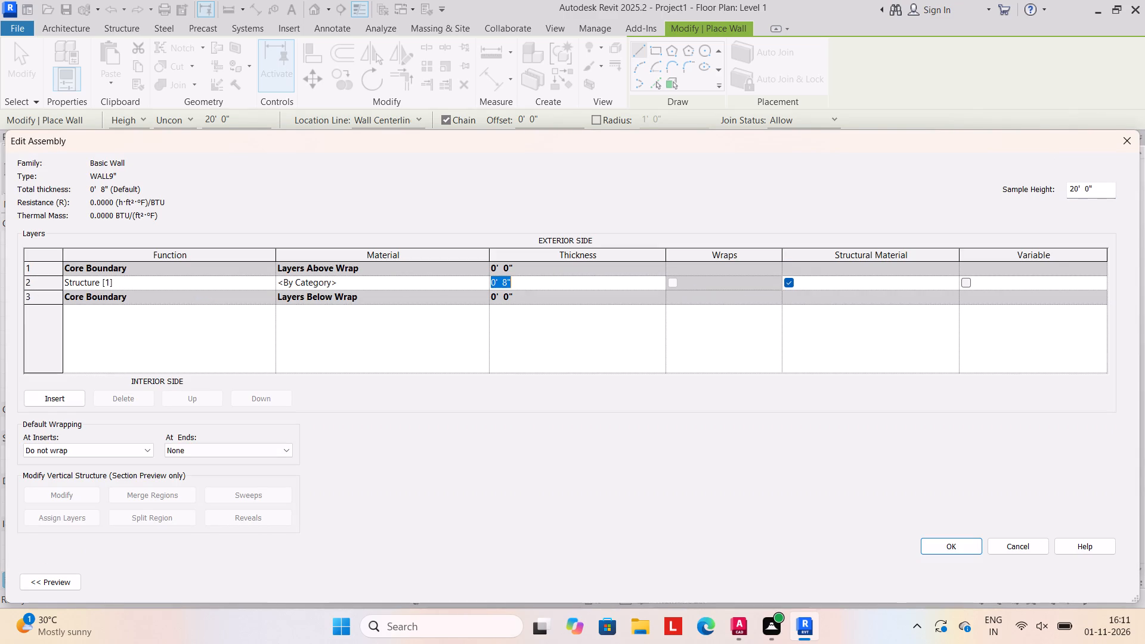
type("9\"")
left_click(941, 547)
left_click(1104, 586)
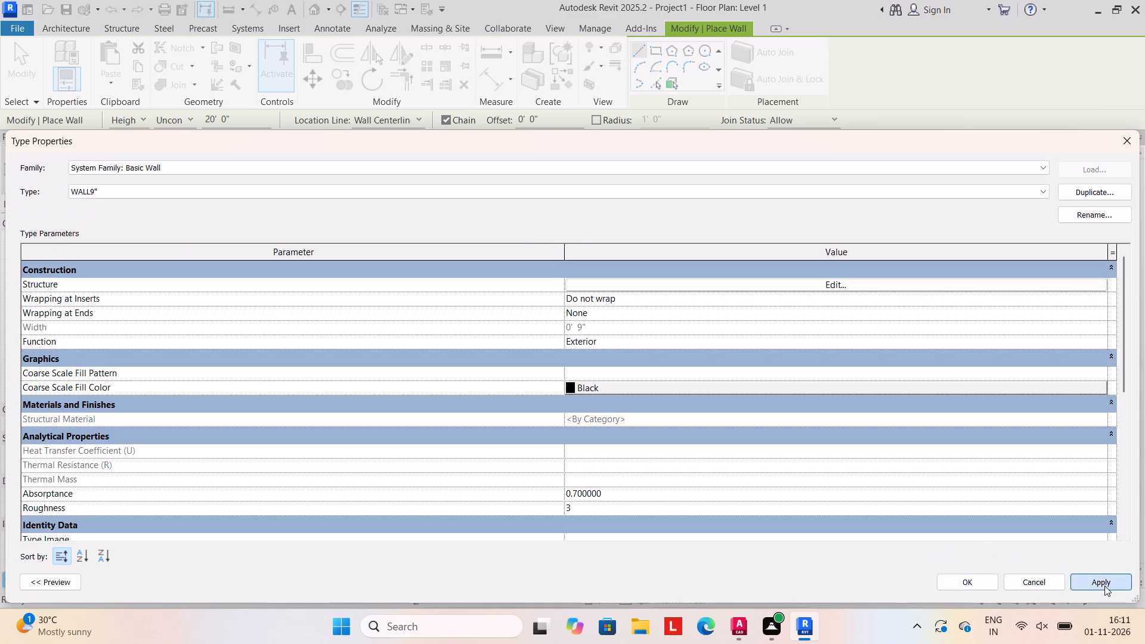
left_click(974, 585)
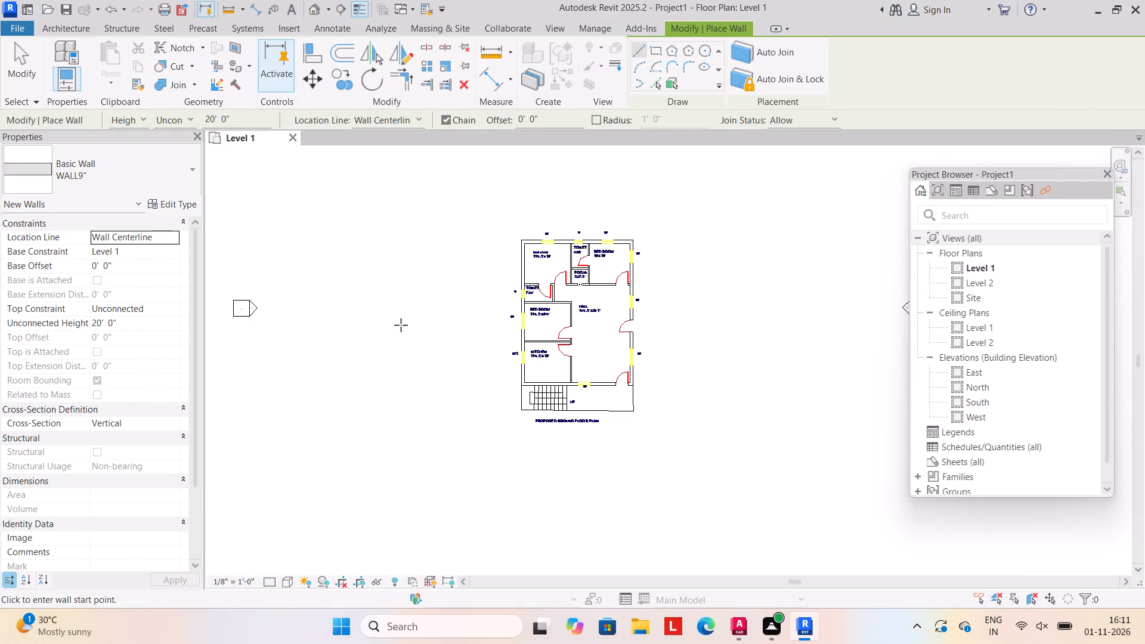
Duplicate the WALL9" type as a second wall type named WALL4.5".
left_click(181, 206)
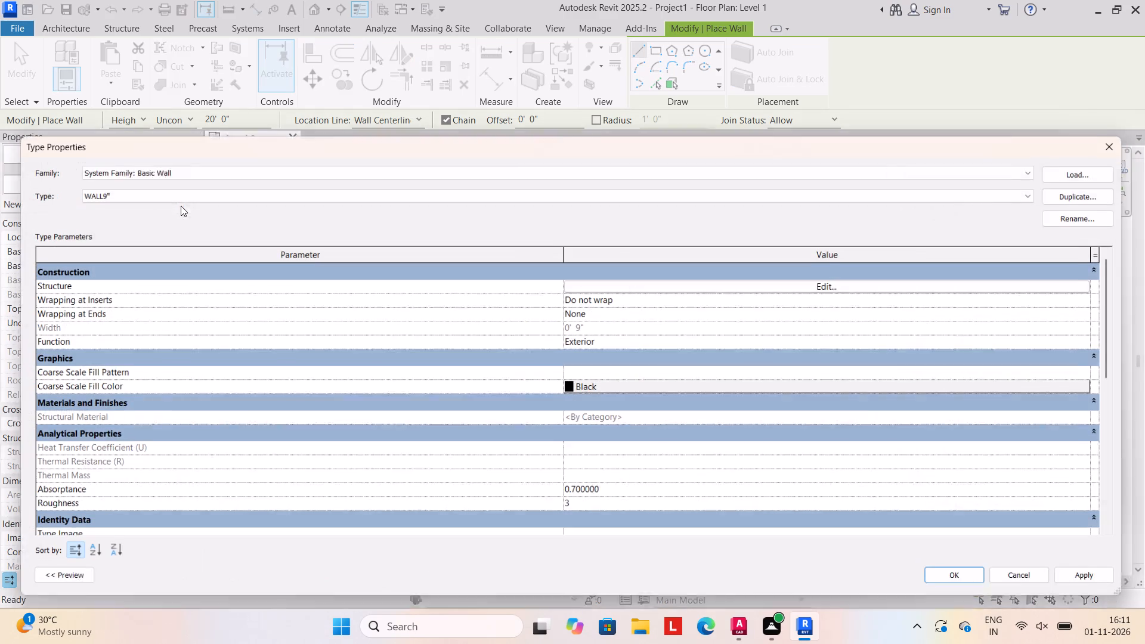
left_click(1085, 185)
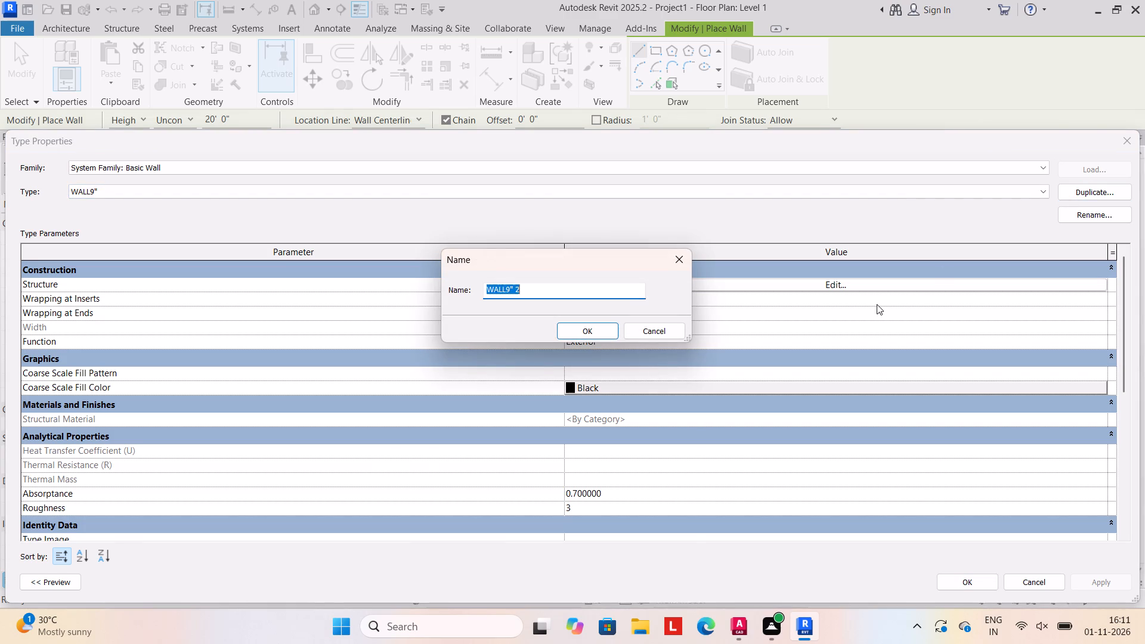
type("WA")
type("LL4.5\"")
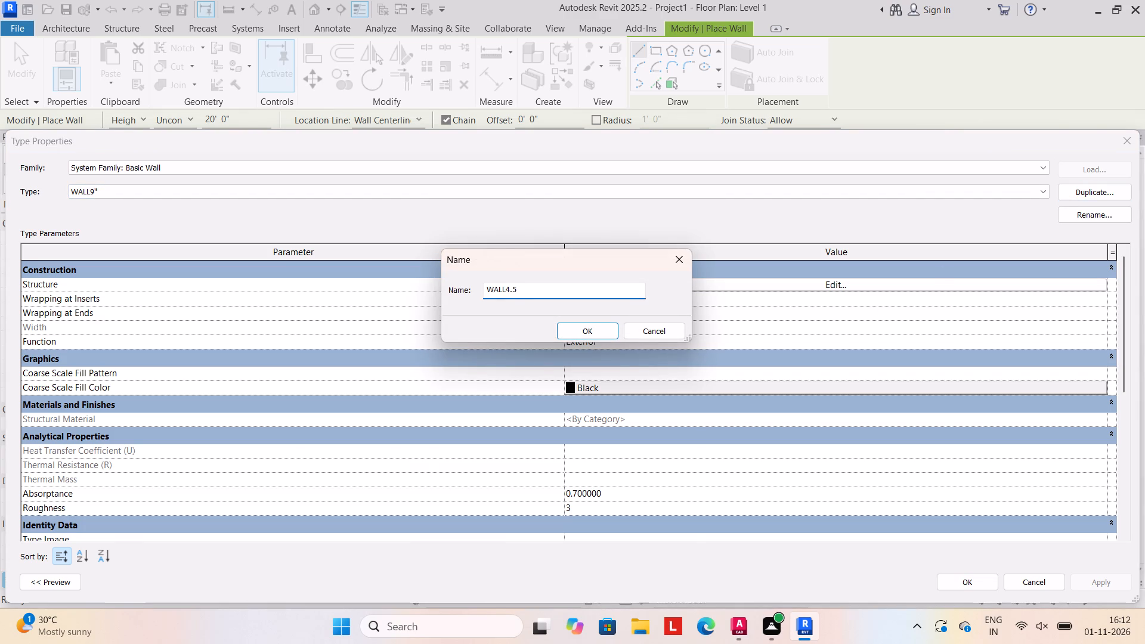
left_click(586, 332)
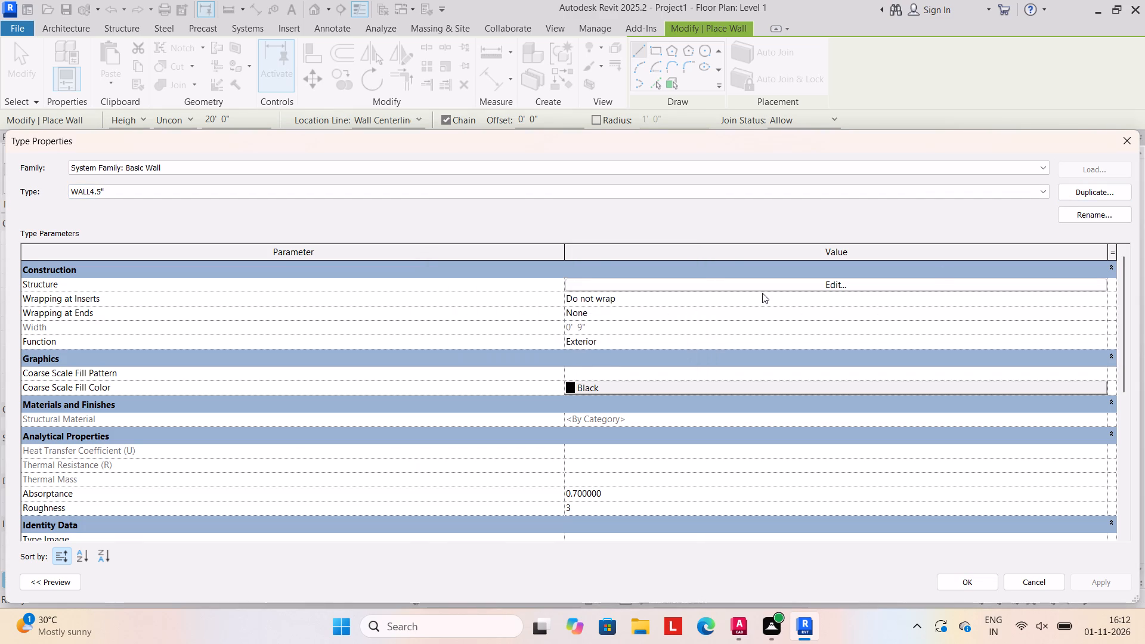
Set the structure layer thickness of the WALL4.5" type to 4.5" and apply it.
left_click(781, 288)
left_click(586, 284)
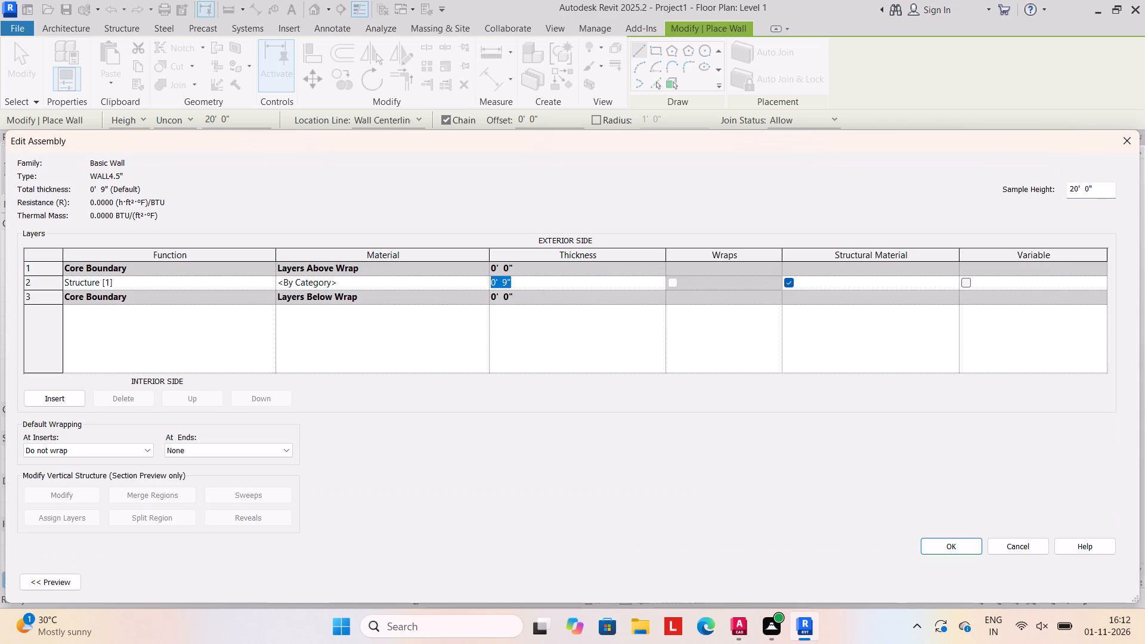
key("4")
key("Return")
key("period")
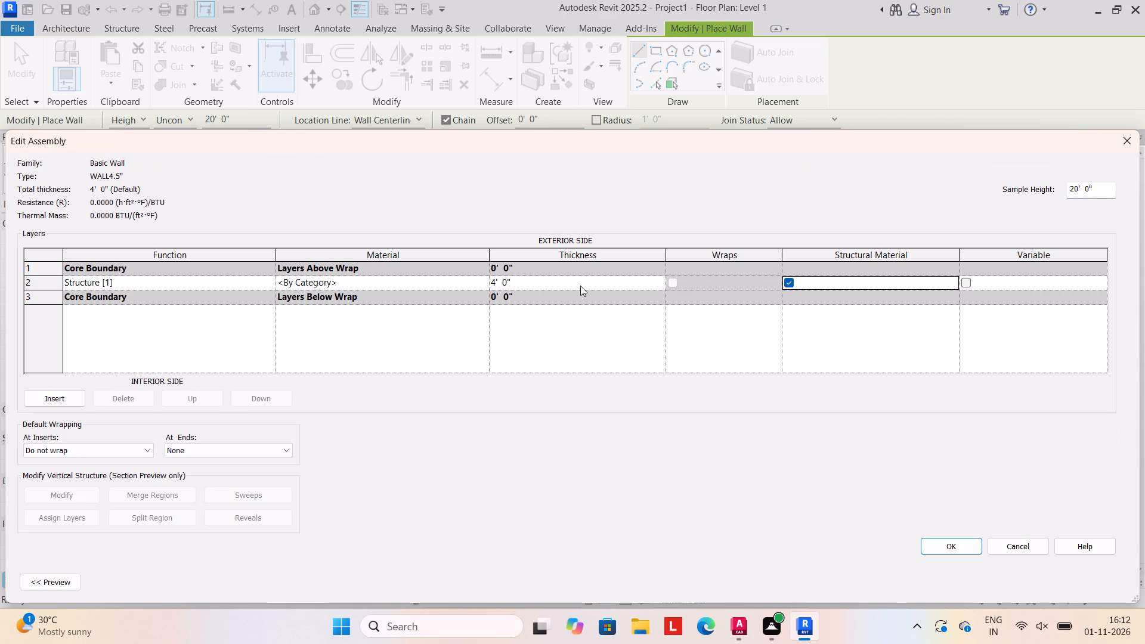
key("BackSpace")
left_click(518, 283)
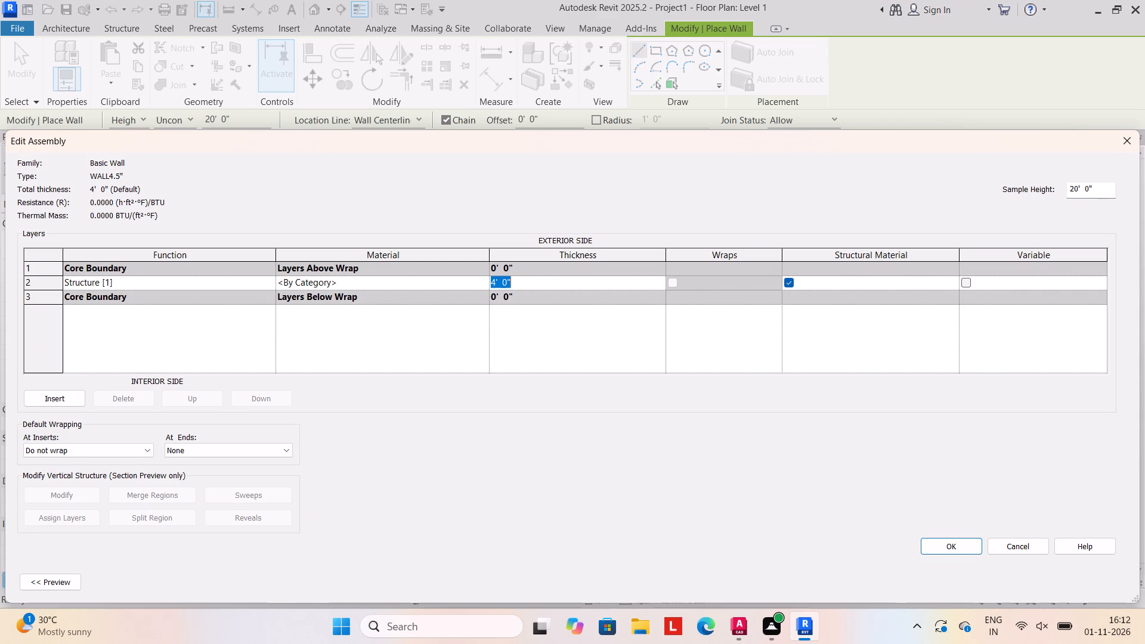
type("4.5\"")
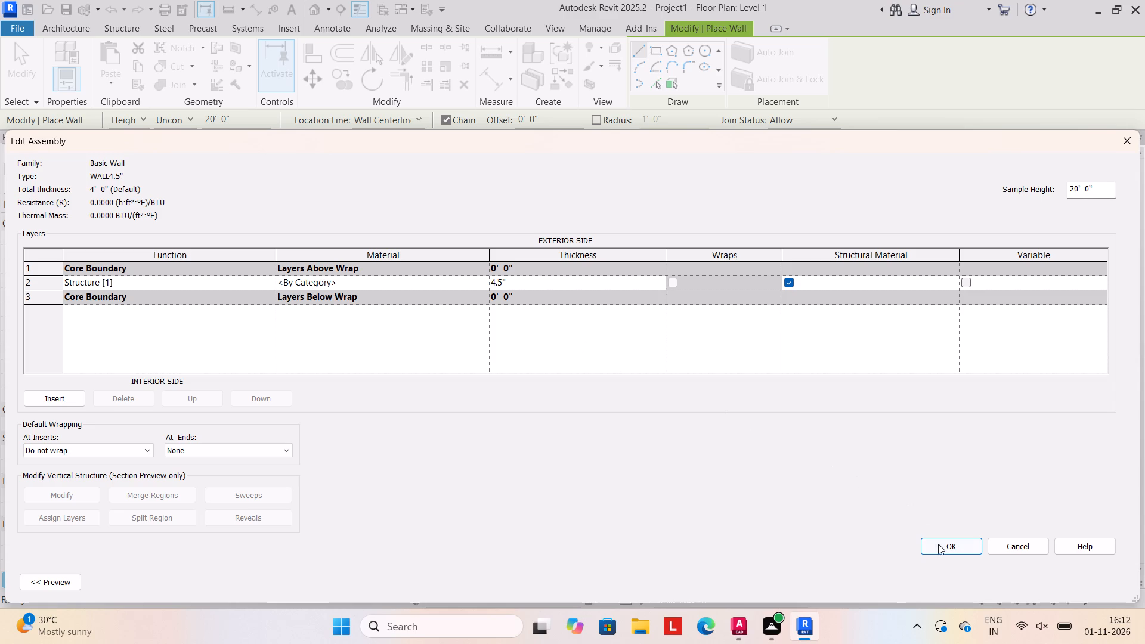
left_click(938, 544)
left_click(1099, 574)
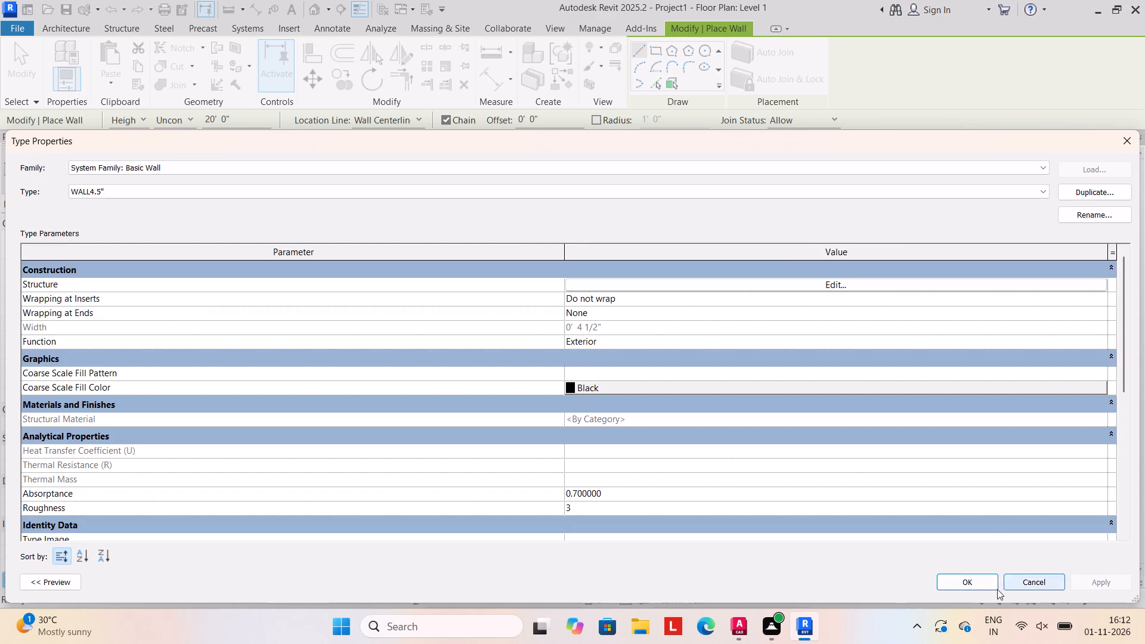
left_click(974, 578)
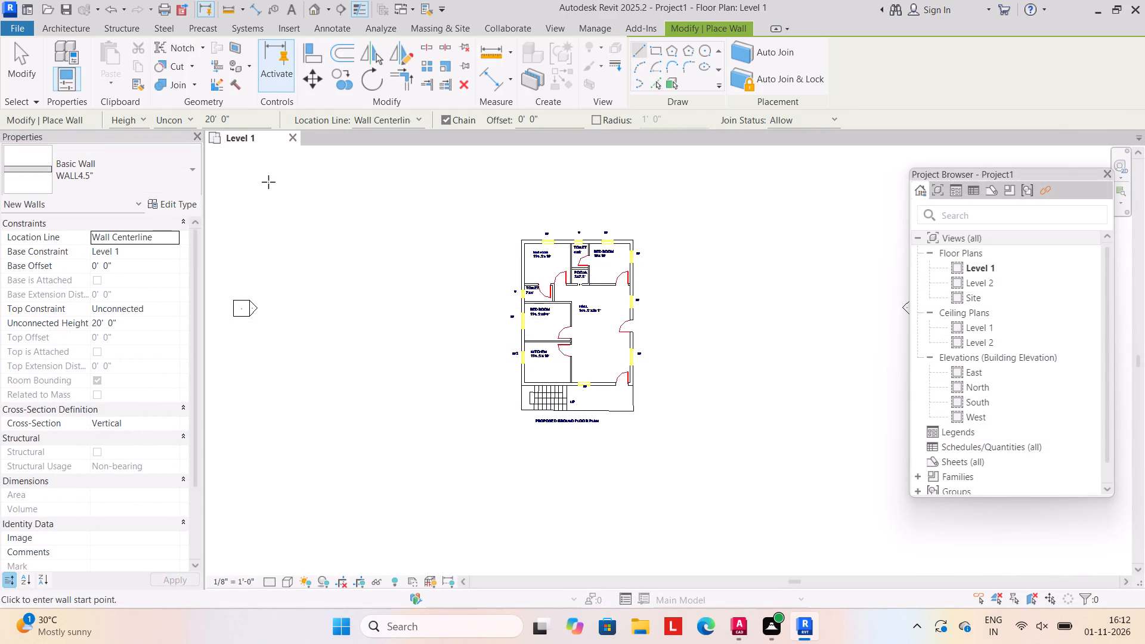
Set new walls to type WALL9", location line Finish Face: Interior and an unconnected height of 10'.
left_click(191, 166)
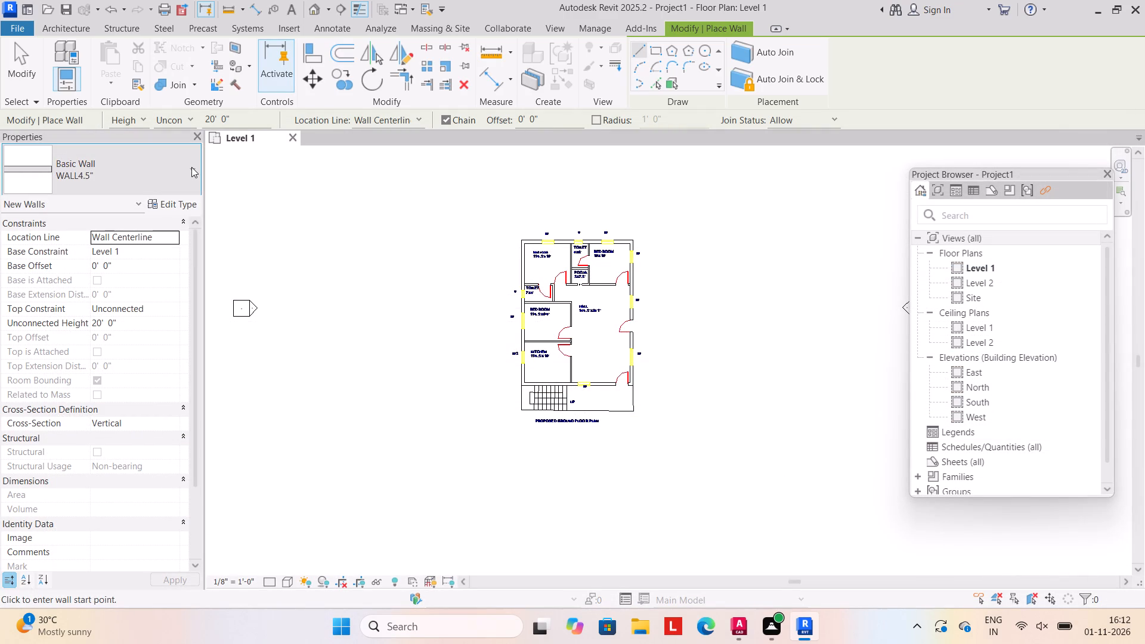
left_click(81, 350)
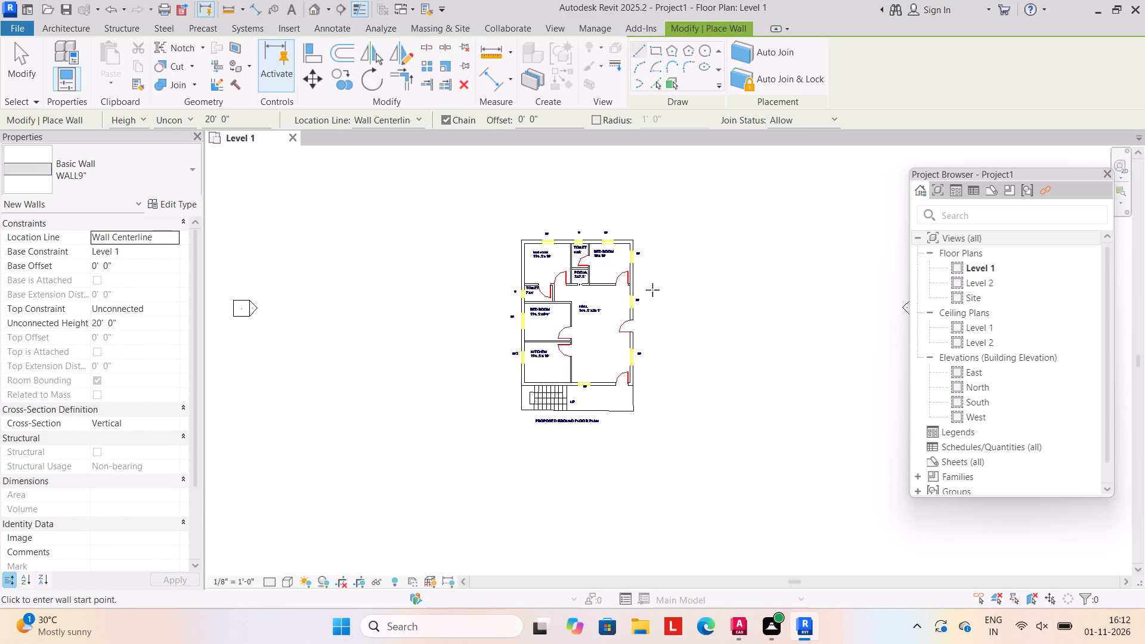
scroll(660, 262, "up", 1)
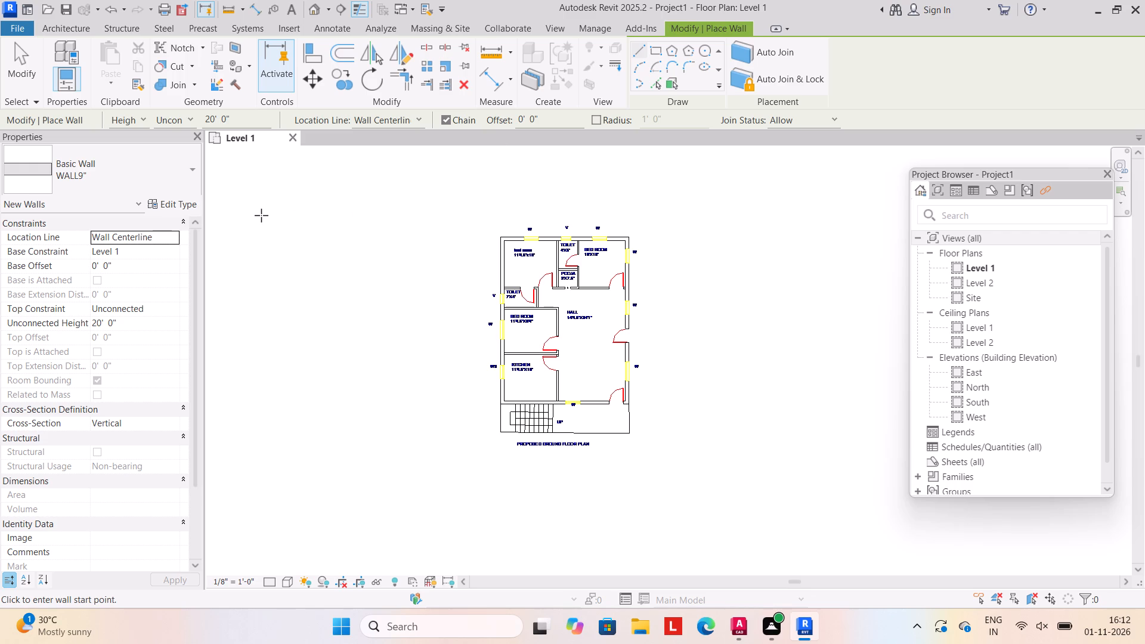
left_click(175, 243)
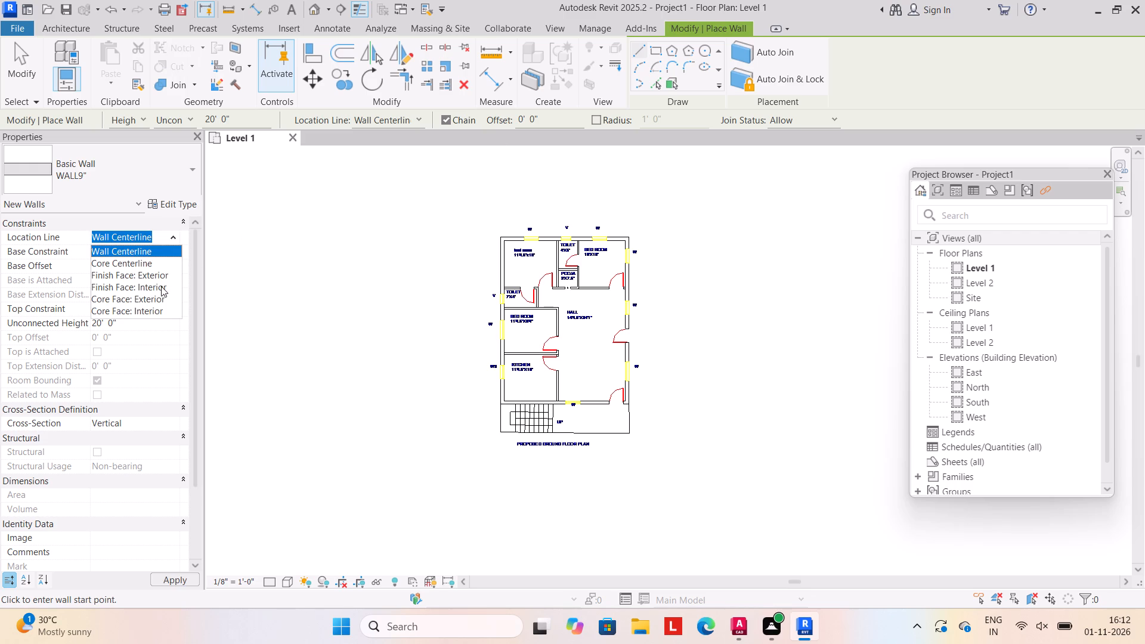
left_click(160, 287)
left_click(135, 327)
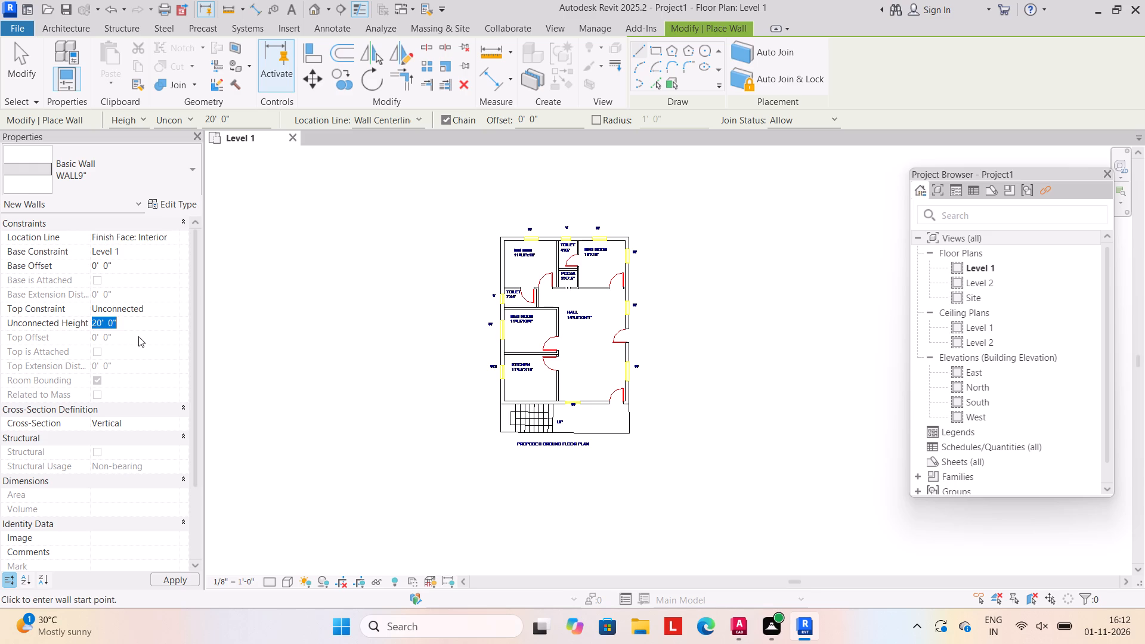
type("10'")
key("Return")
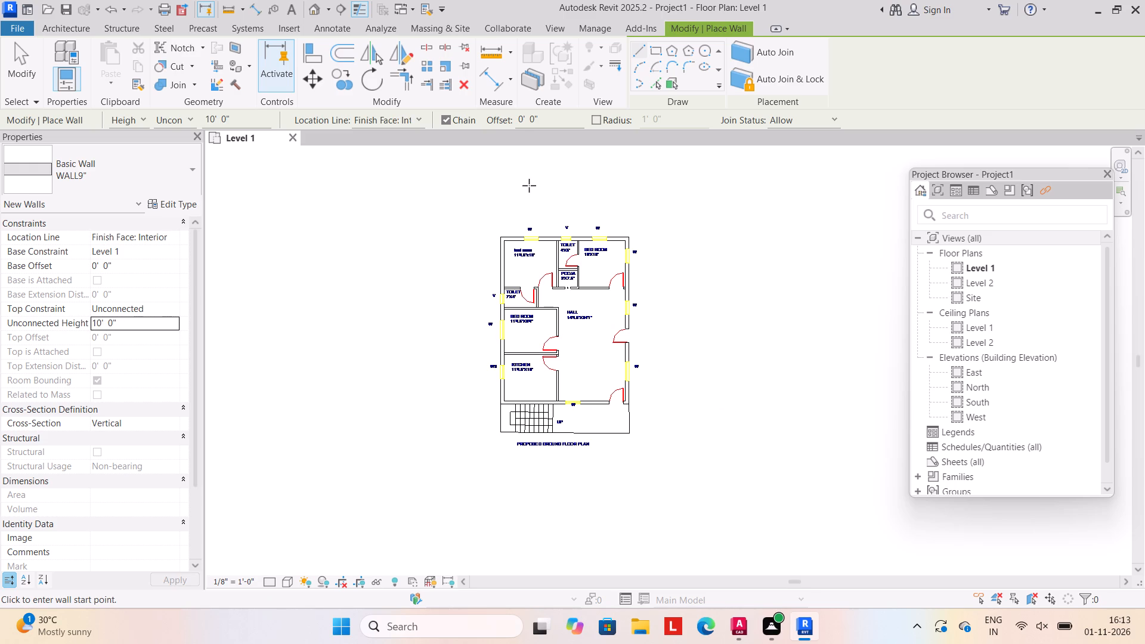
Draw the four WALL9" exterior walls around the linked plan's rooms, about 27' 7 1/2" by 35' 11 1/2", excluding the stair area.
left_click(500, 234)
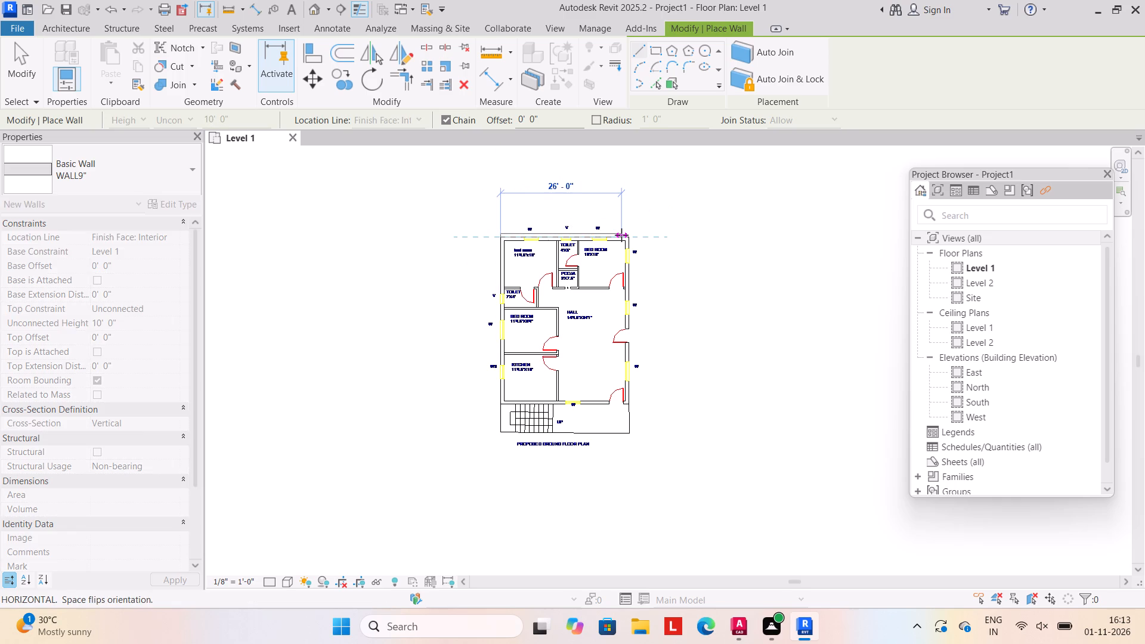
key("space")
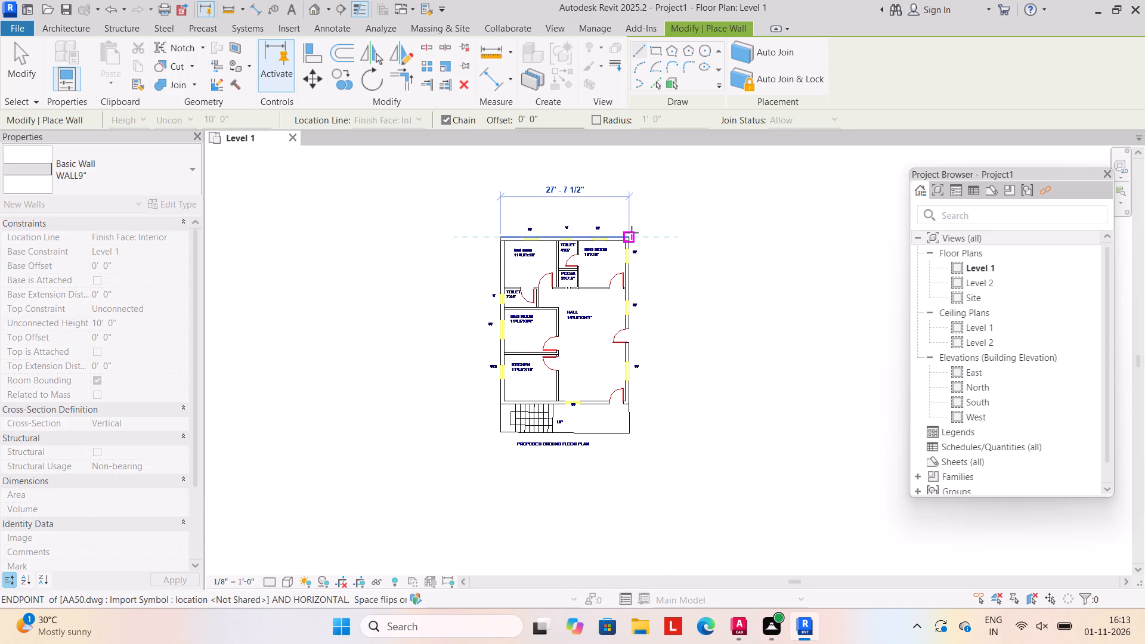
left_click_drag(629, 235, 629, 244)
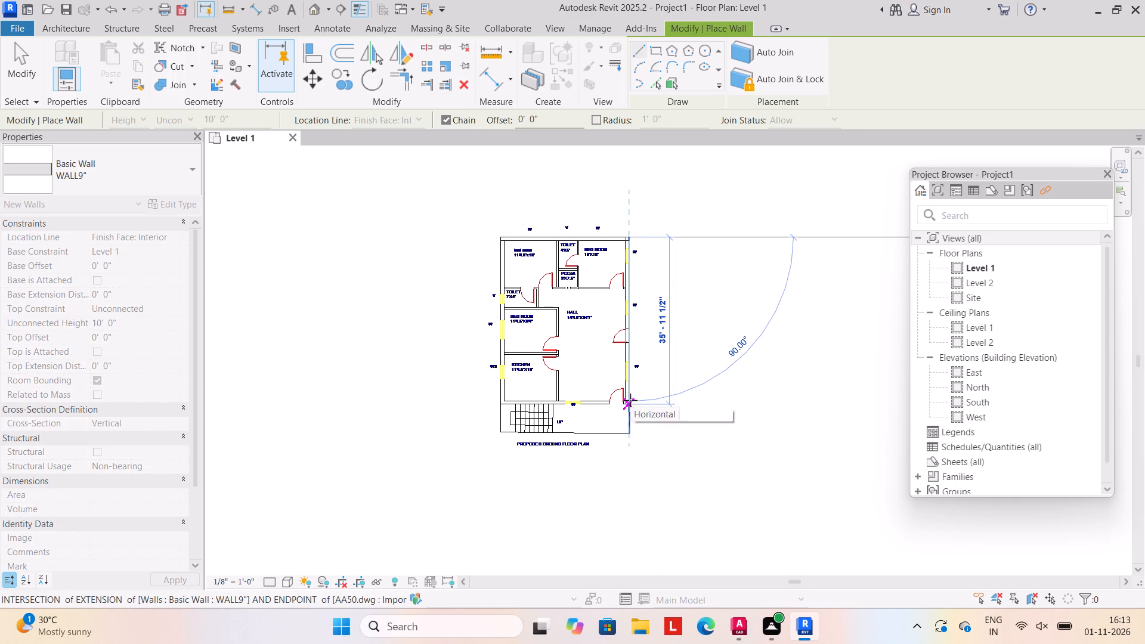
left_click(630, 400)
left_click_drag(496, 405, 500, 399)
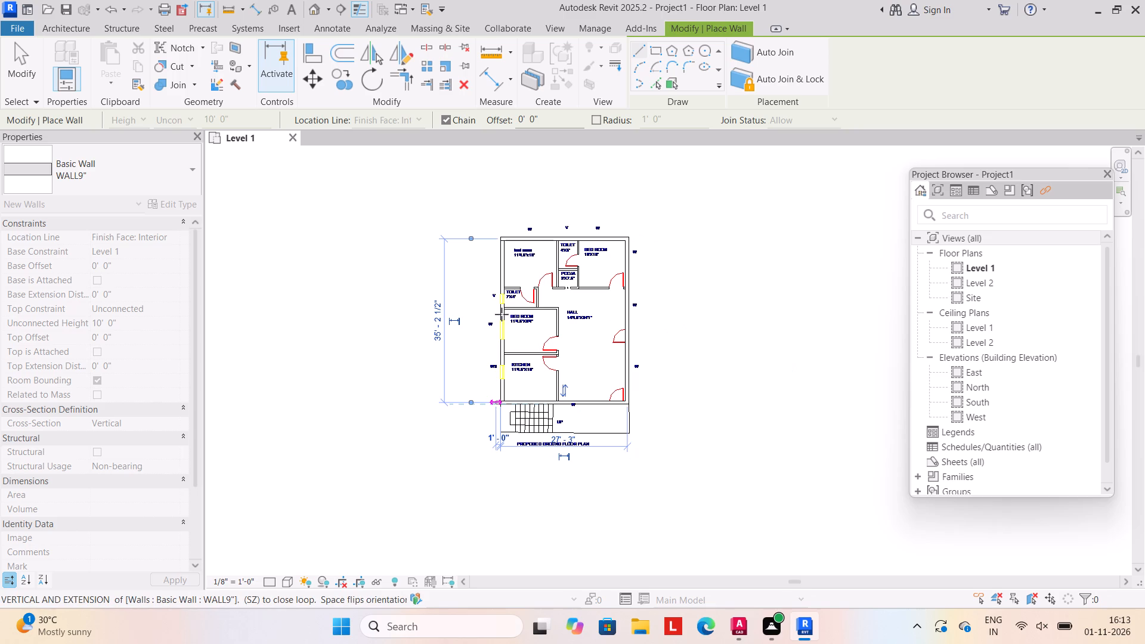
left_click(502, 241)
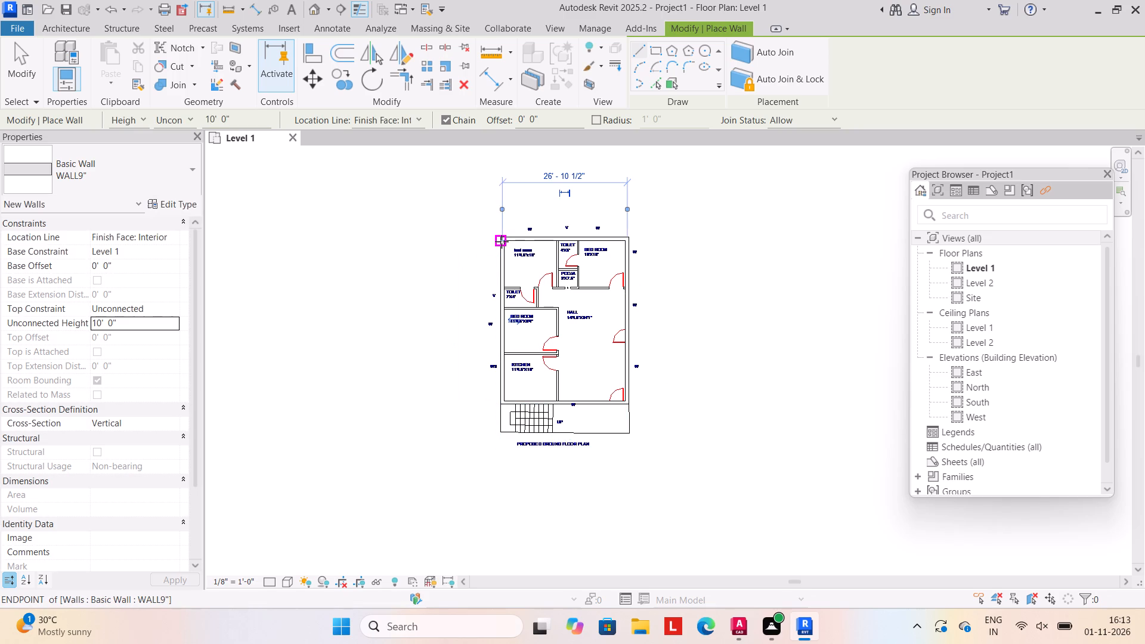
key("Escape")
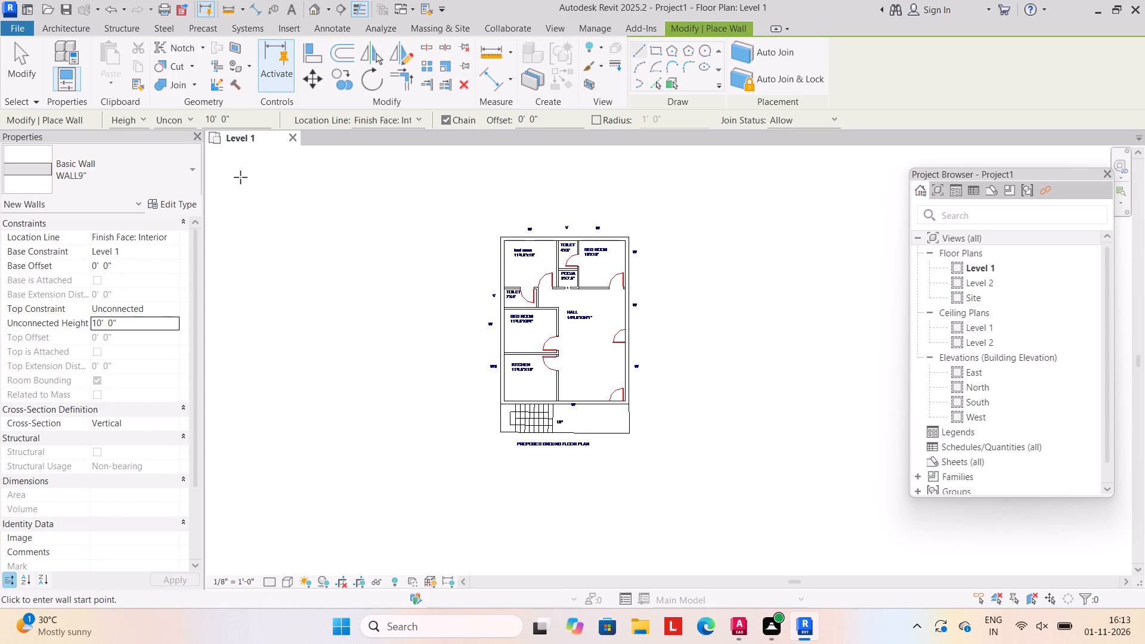
Using type WALL4.5", draw the partition between the upper rooms and the hall in two segments, about 13' 2" and 11' 10 1/2", leaving the pooja opening.
left_click(196, 166)
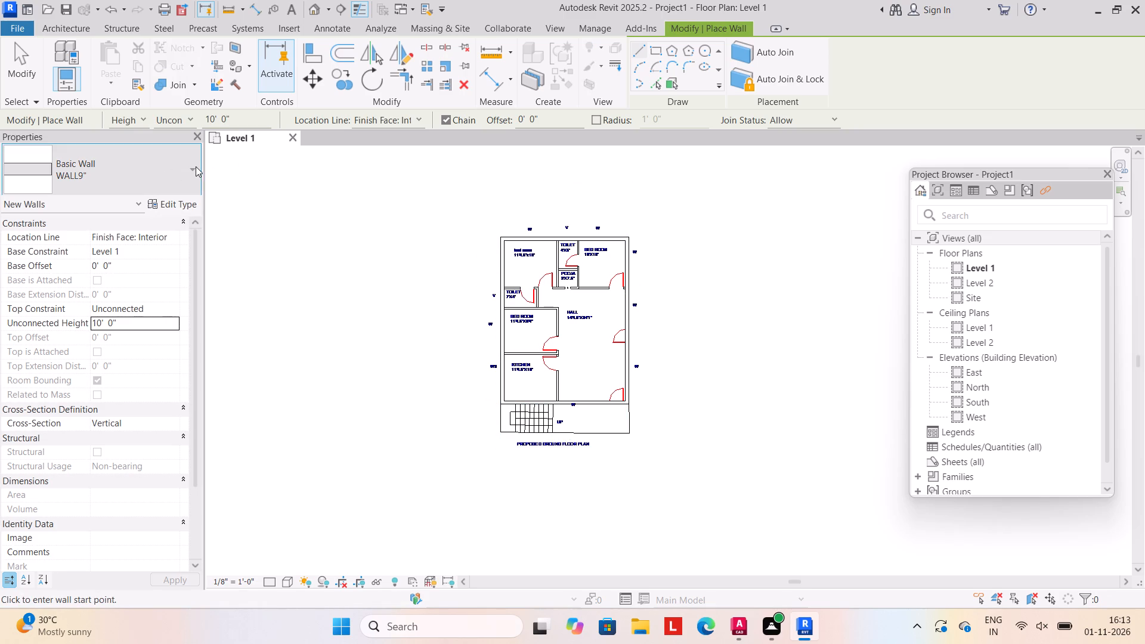
left_click(79, 326)
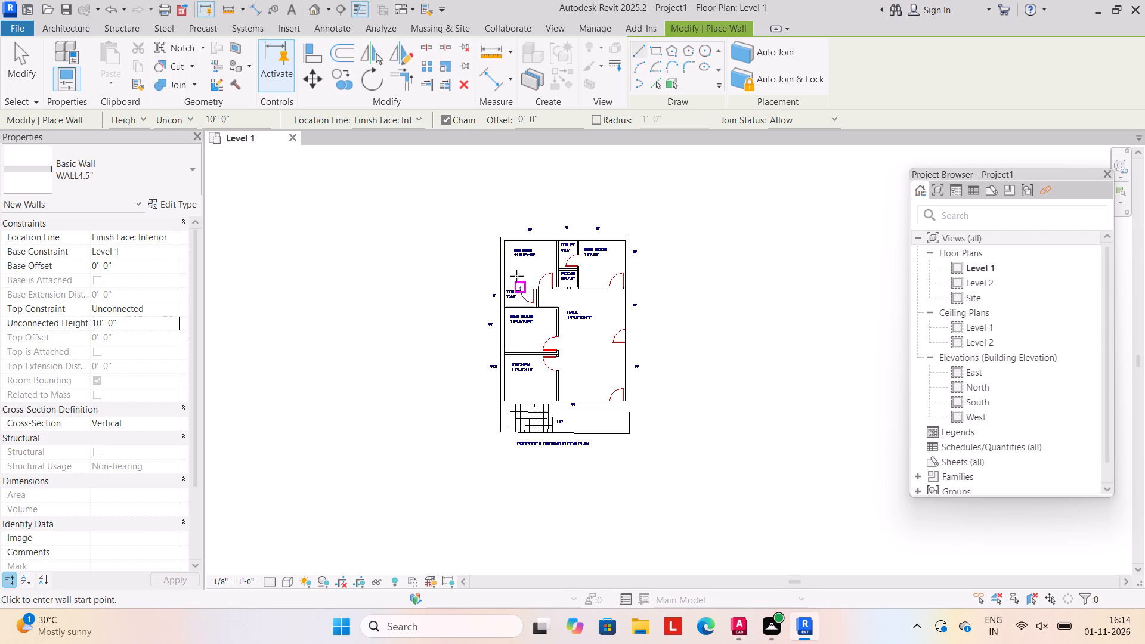
scroll(543, 308, "up", 4)
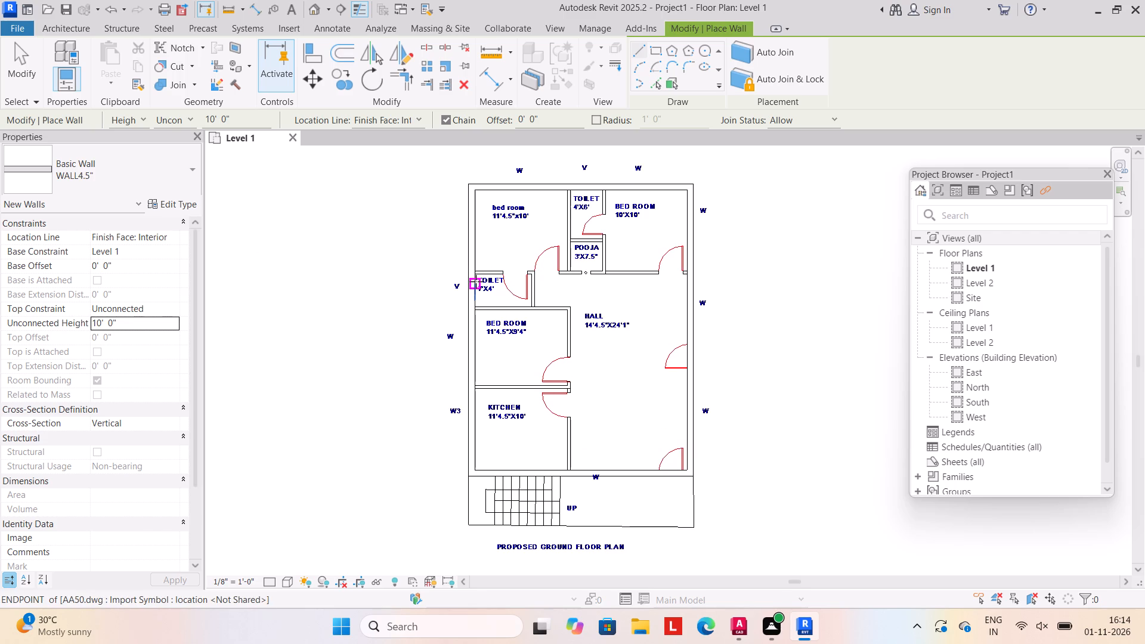
left_click(476, 273)
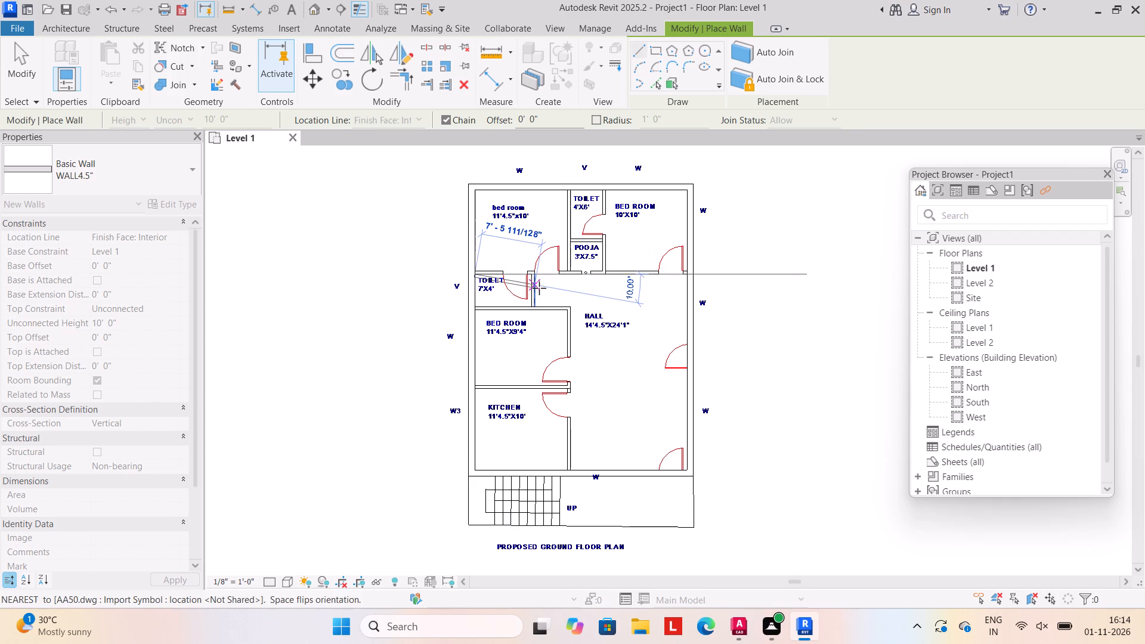
key("Escape")
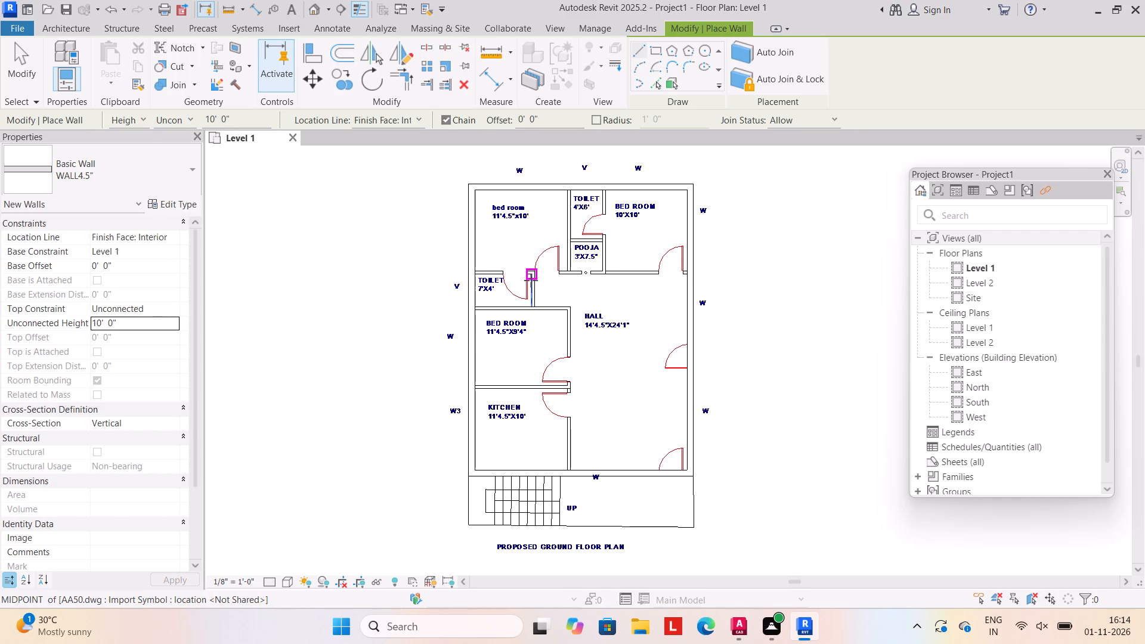
scroll(531, 277, "up", 2)
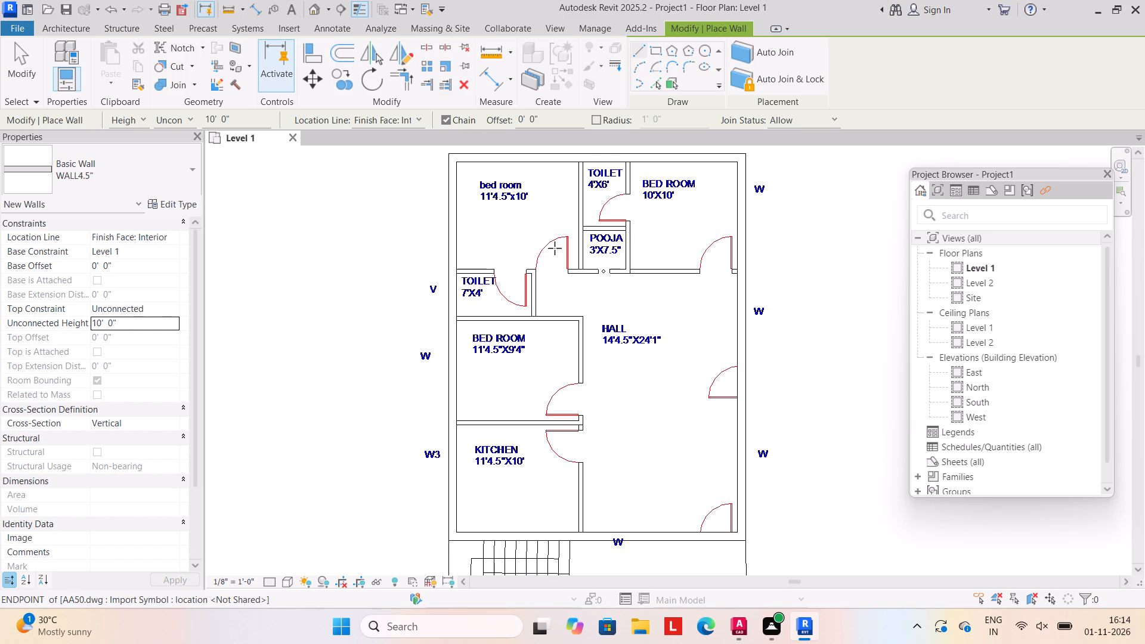
scroll(555, 247, "up", 1)
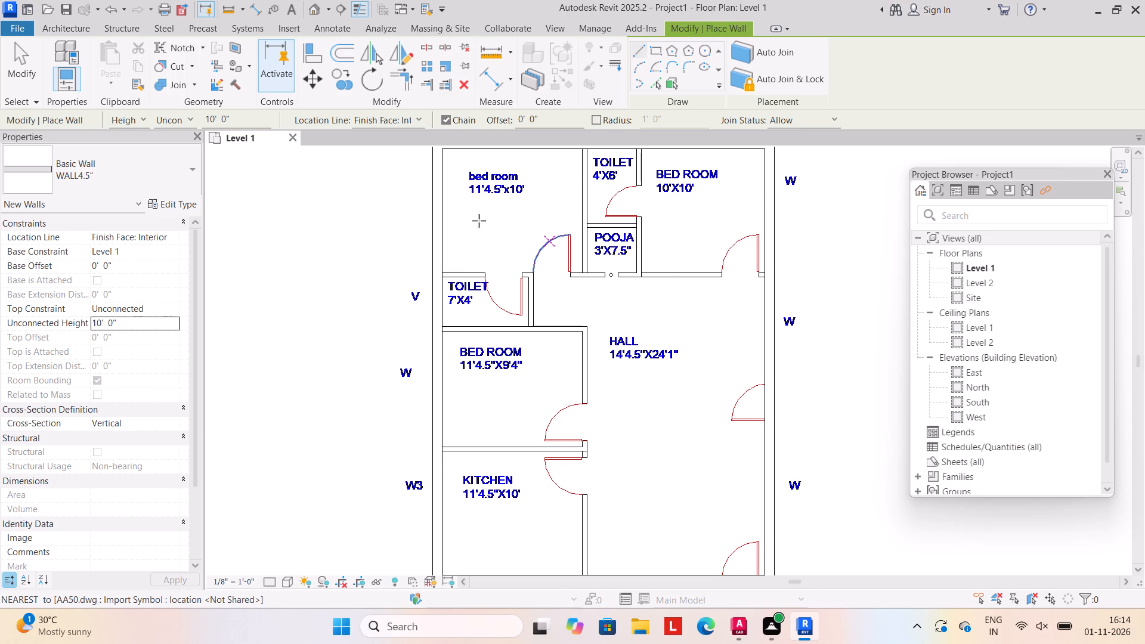
scroll(465, 283, "up", 2)
left_click(439, 281)
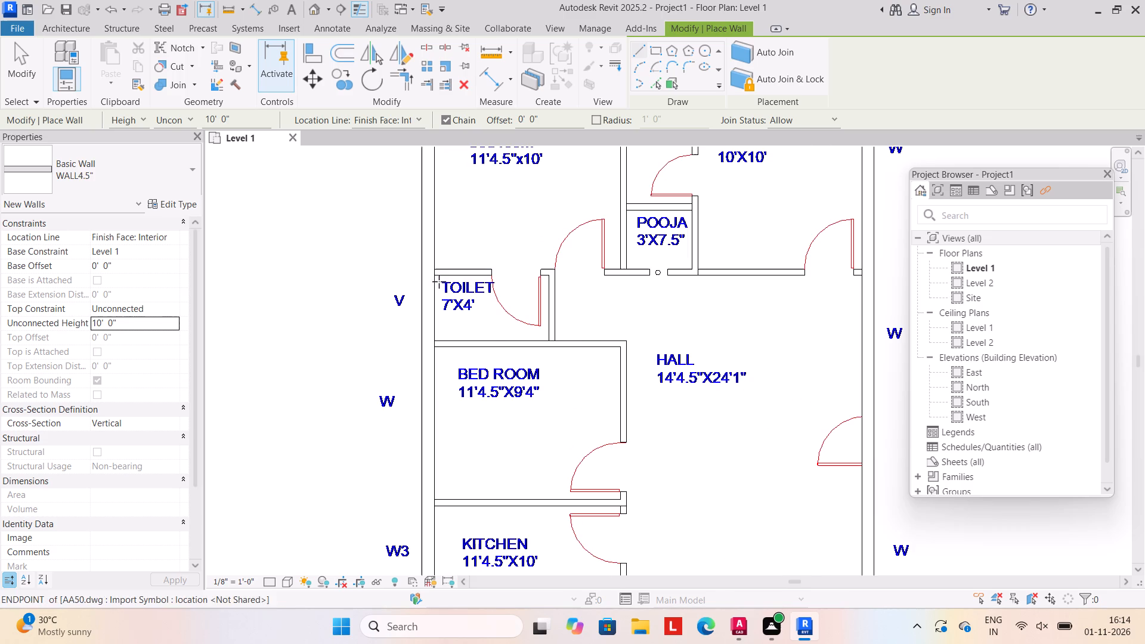
left_click(649, 273)
key("Escape")
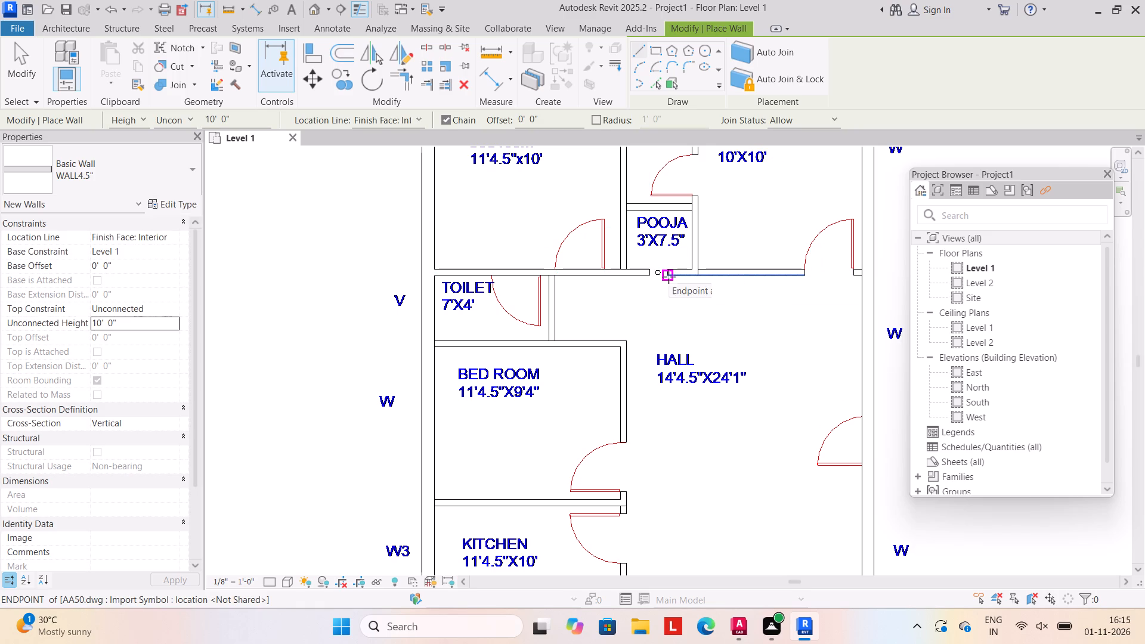
left_click(669, 277)
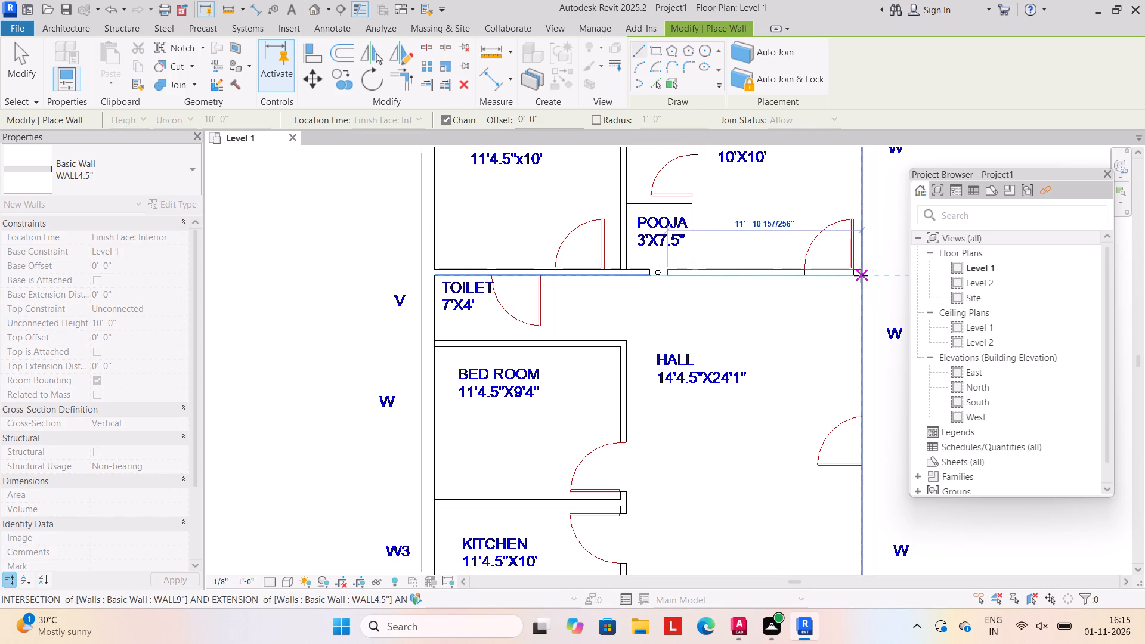
left_click(861, 275)
key("Escape")
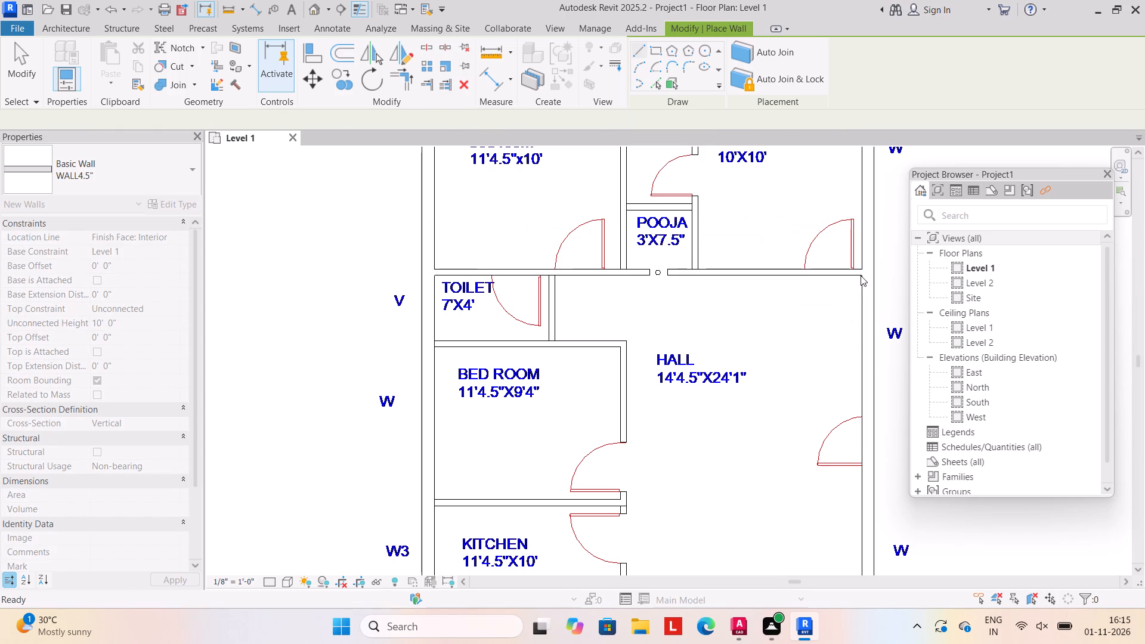
Draw the WALL4.5" partition between the 11'4.5"x10' bedroom and the 4'x6' toilet and pooja, from the top exterior wall to the hall partition.
scroll(633, 259, "down", 1)
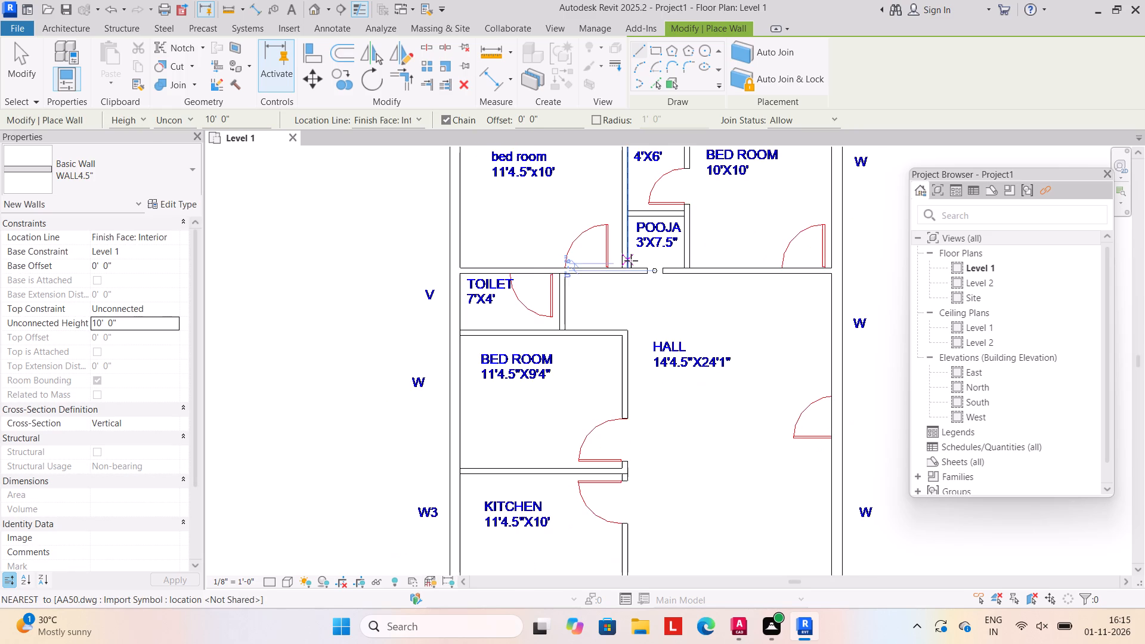
middle_click_drag(624, 246, 614, 350)
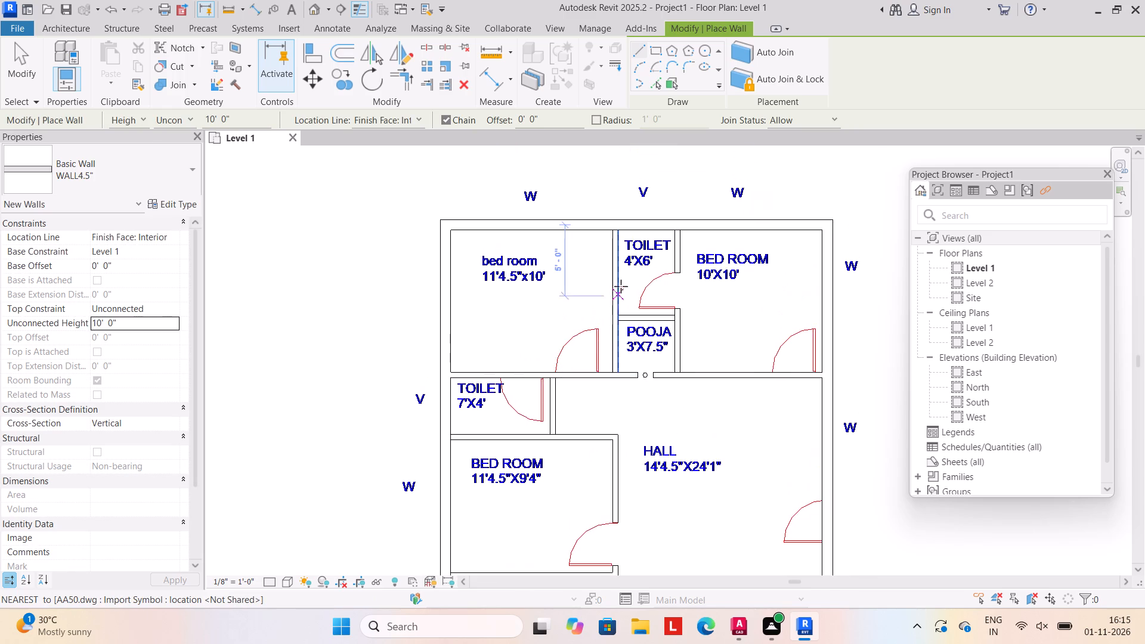
left_click(612, 231)
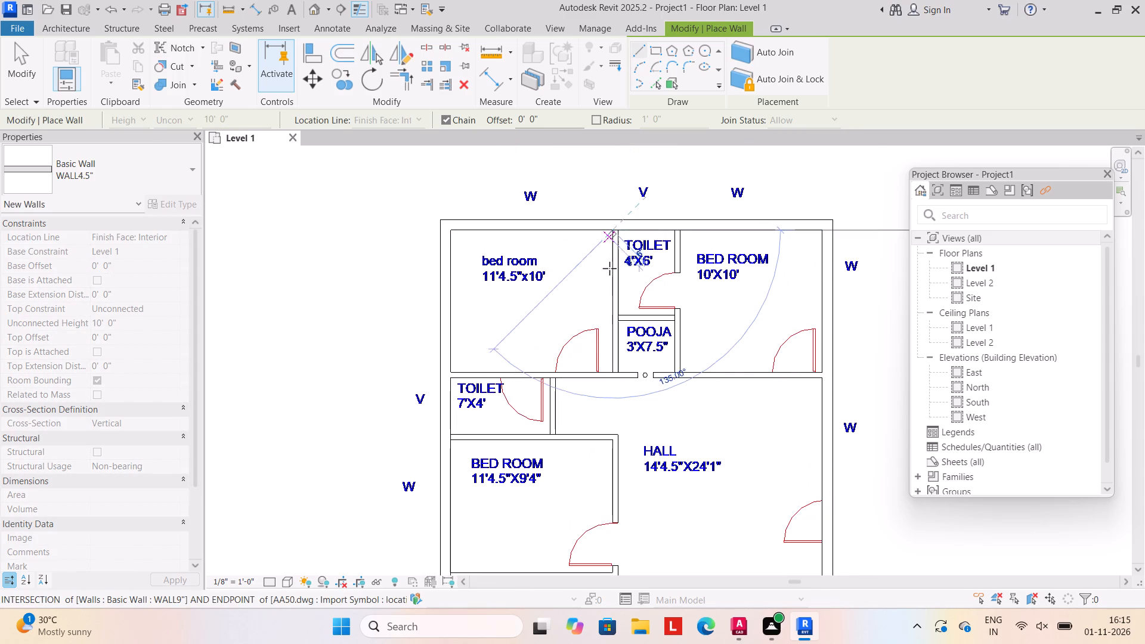
left_click(613, 371)
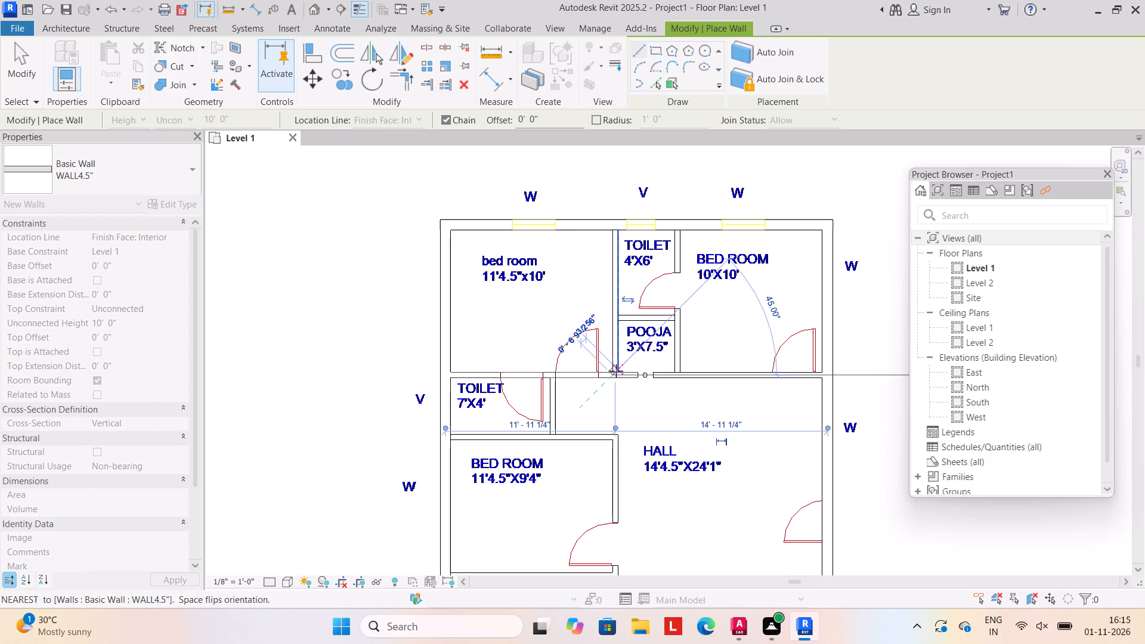
key("Escape")
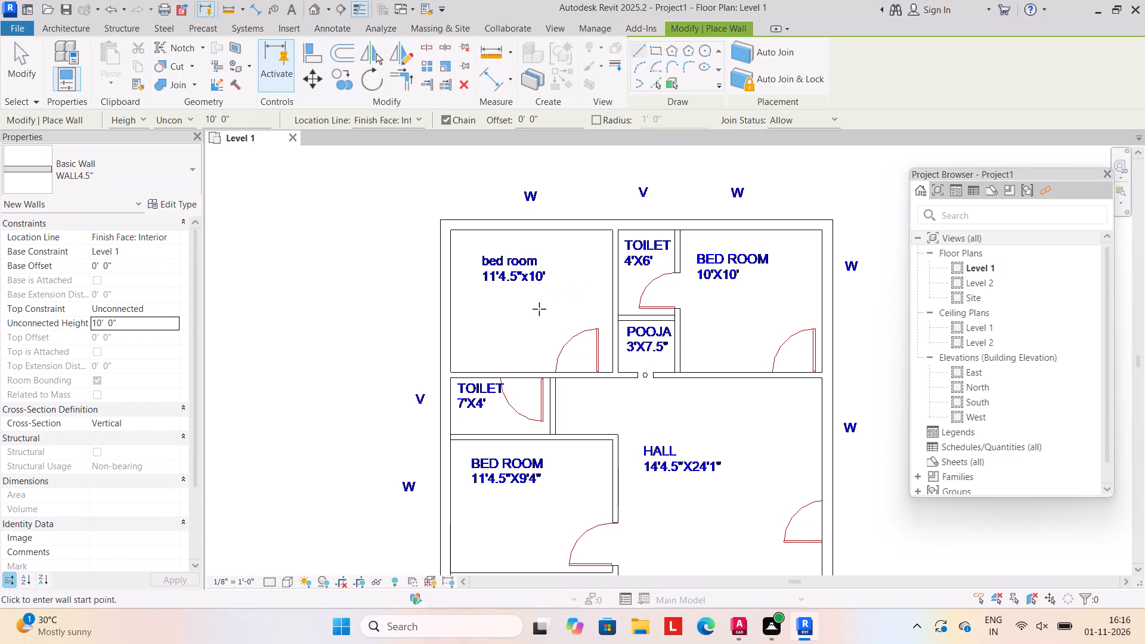
Draw WALL4.5" partitions between the 4'x6' toilet and pooja, and along both rooms' side facing the 10'x10' bedroom down to the hall partition.
scroll(648, 318, "up", 3)
left_click(603, 325)
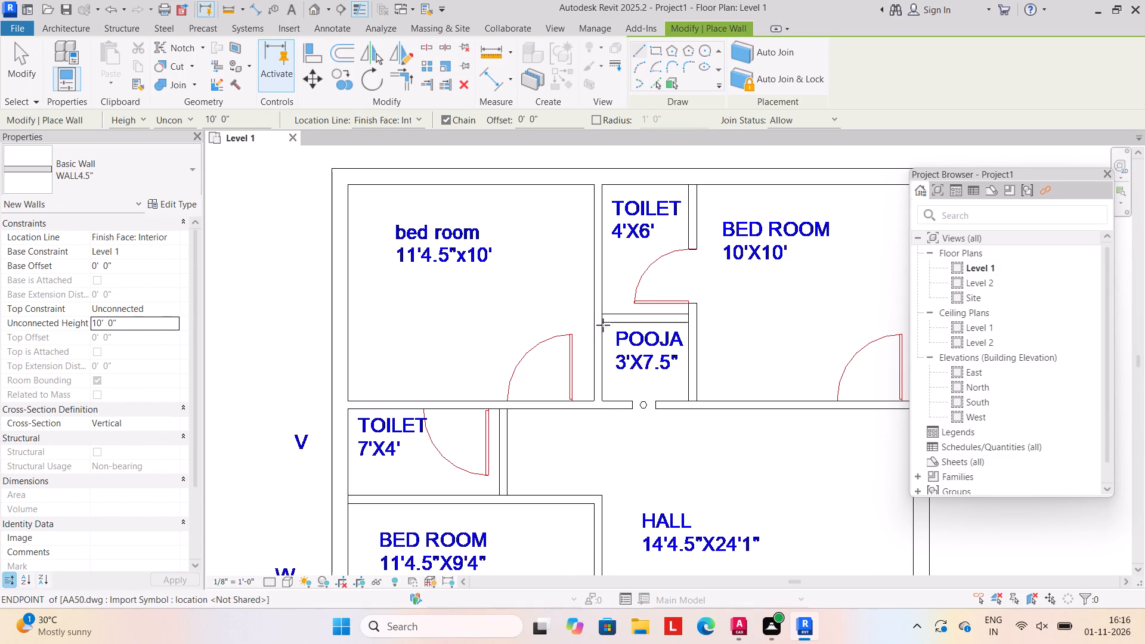
left_click(688, 319)
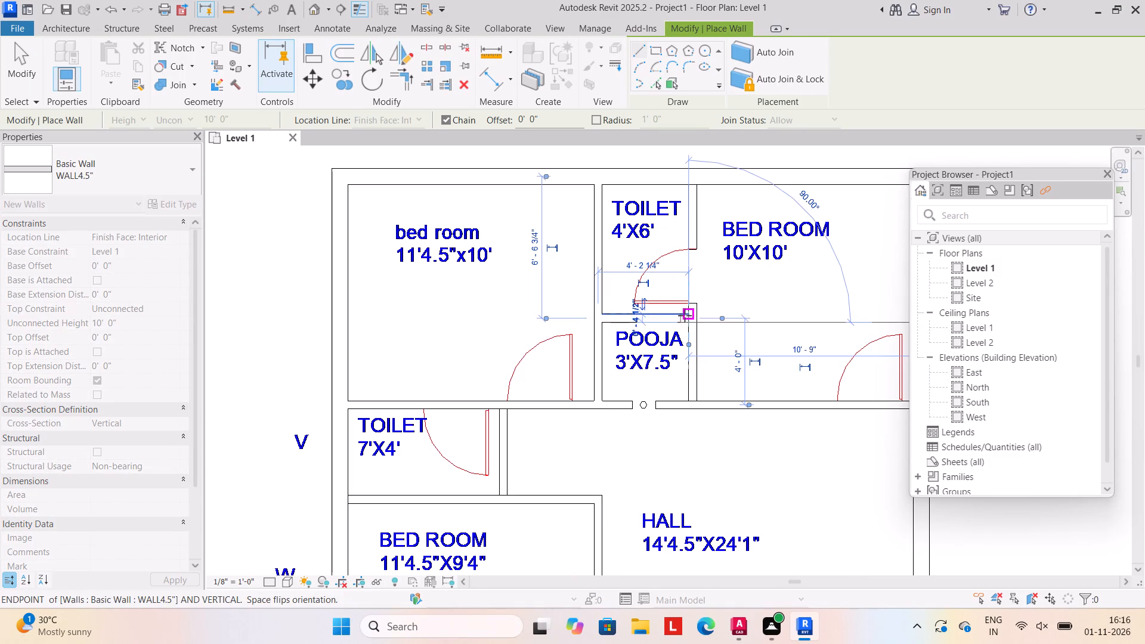
key("Escape")
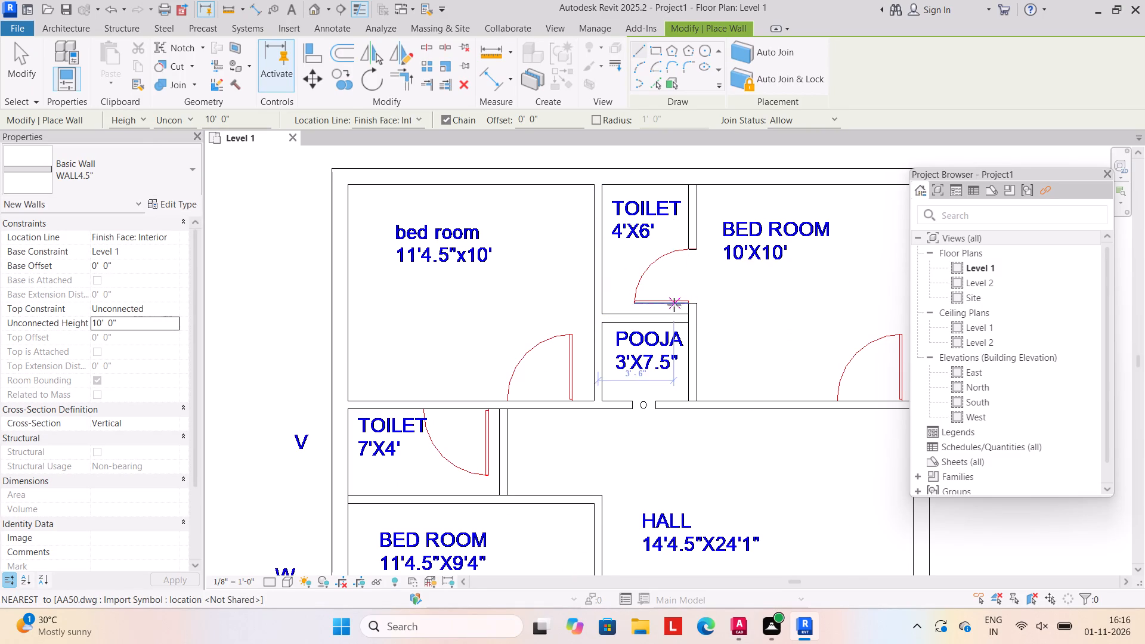
left_click(688, 188)
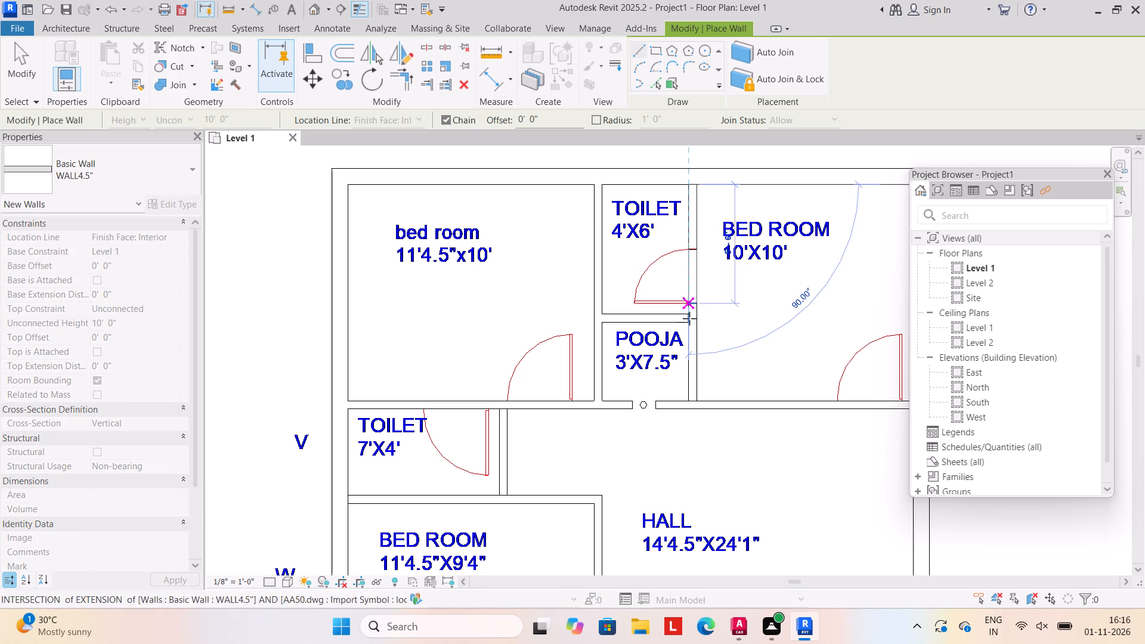
left_click(691, 401)
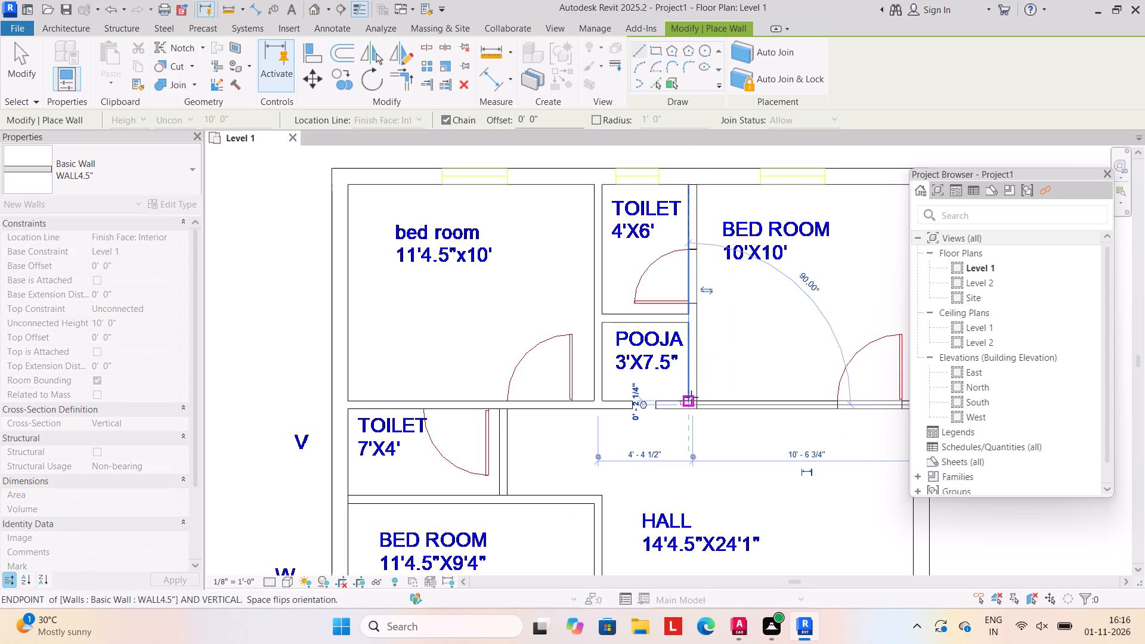
key("Escape")
Draw the WALL4.5" wall about 4' long between the 7'x4' toilet and the hall.
scroll(686, 425, "down", 2)
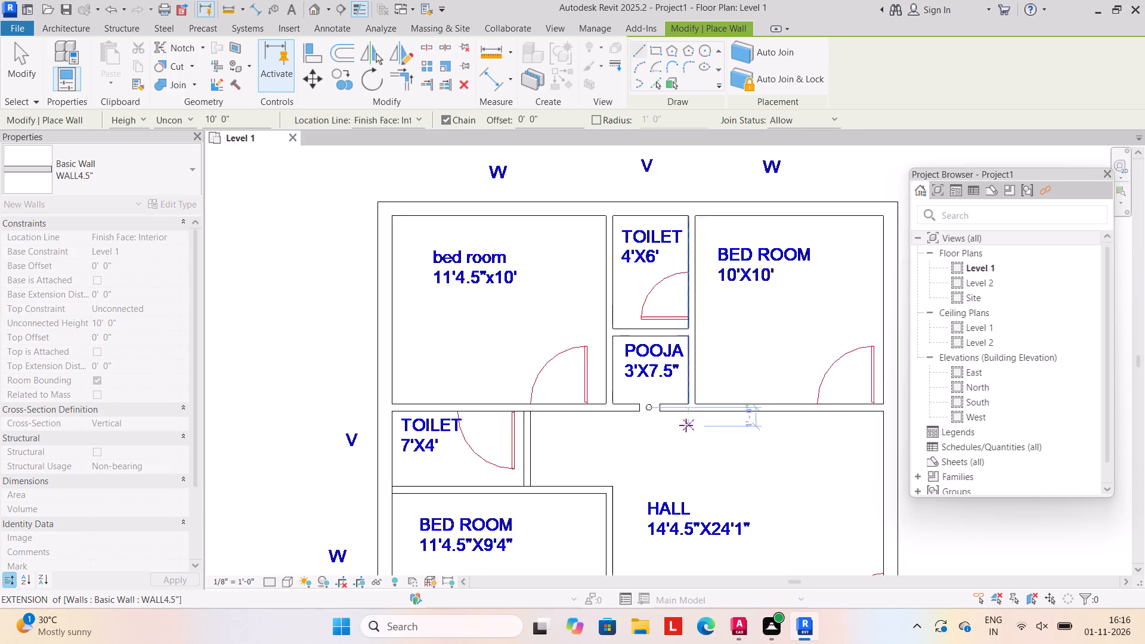
middle_click_drag(683, 425, 679, 333)
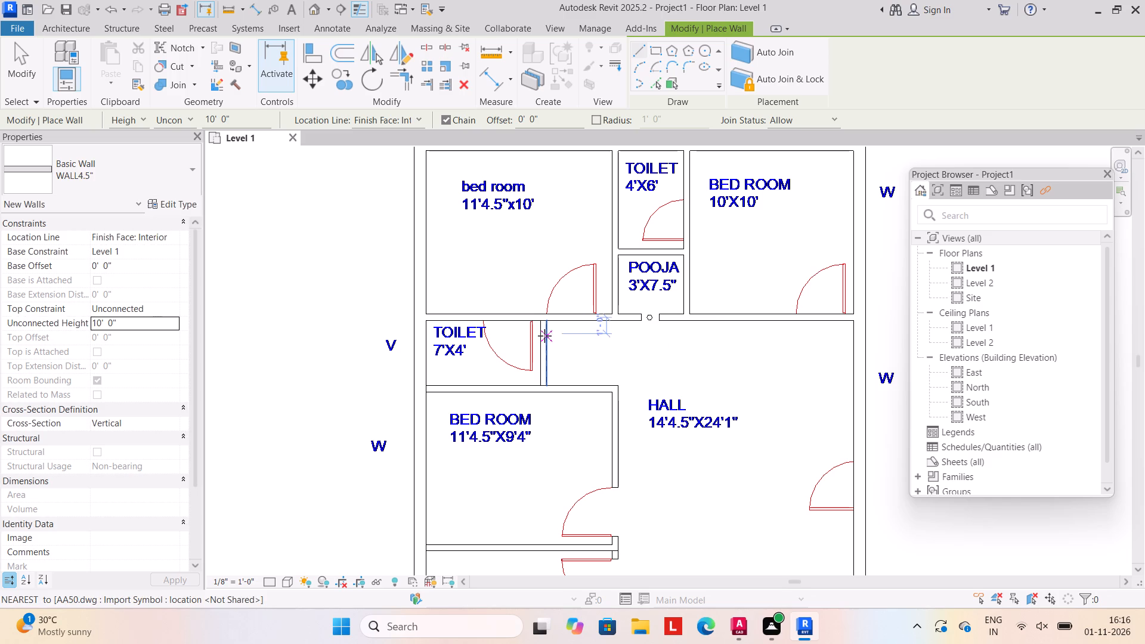
scroll(541, 328, "up", 3)
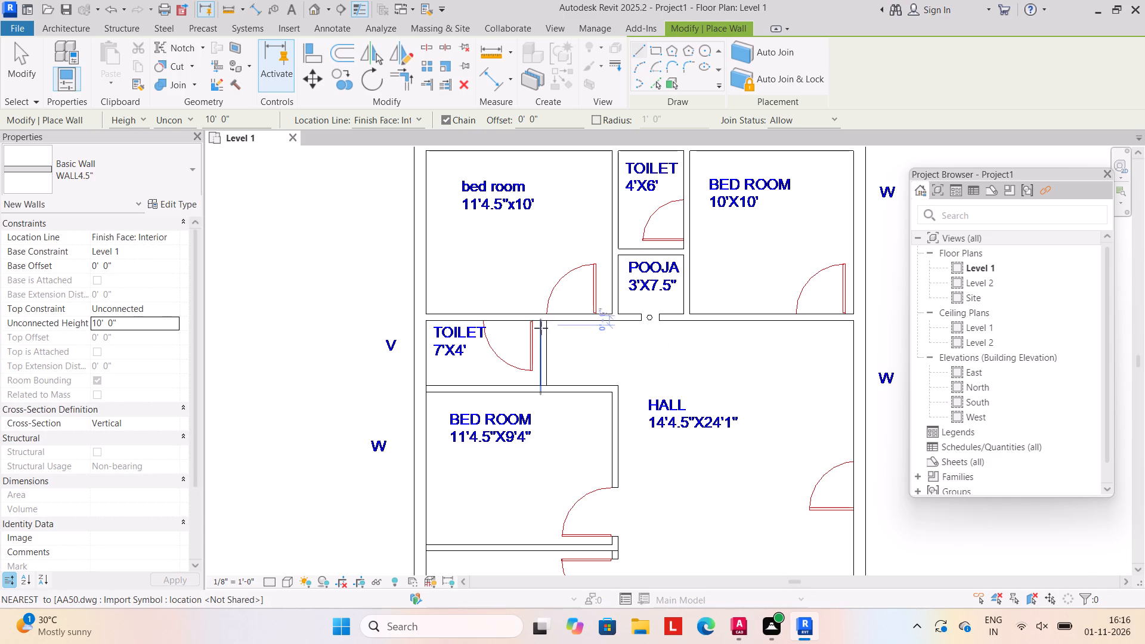
scroll(541, 328, "up", 1)
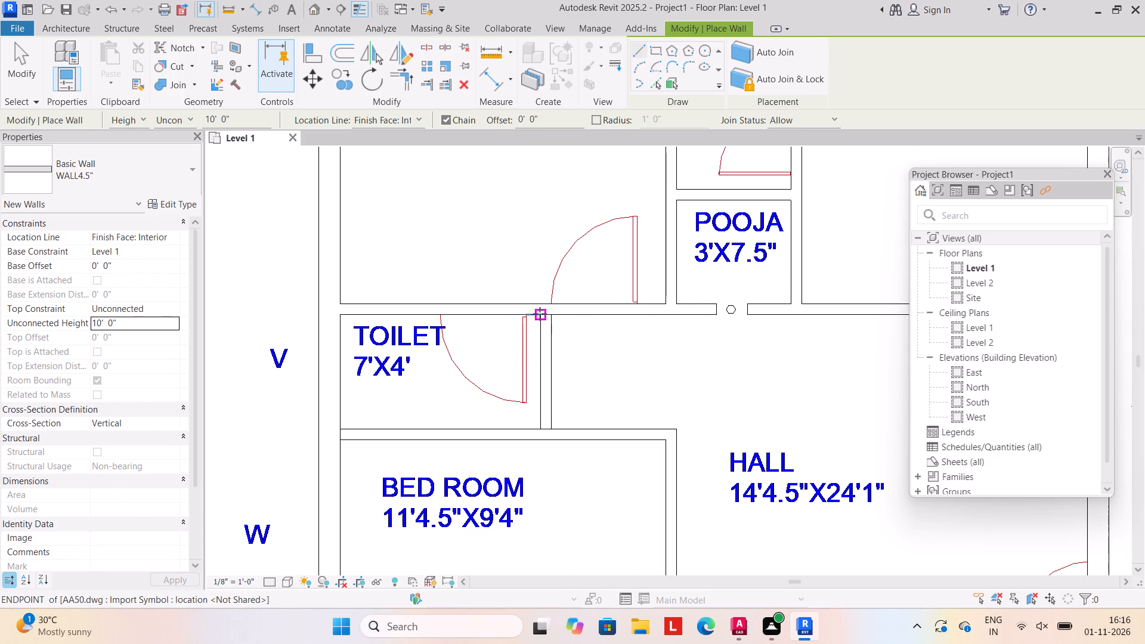
left_click(540, 314)
left_click(540, 429)
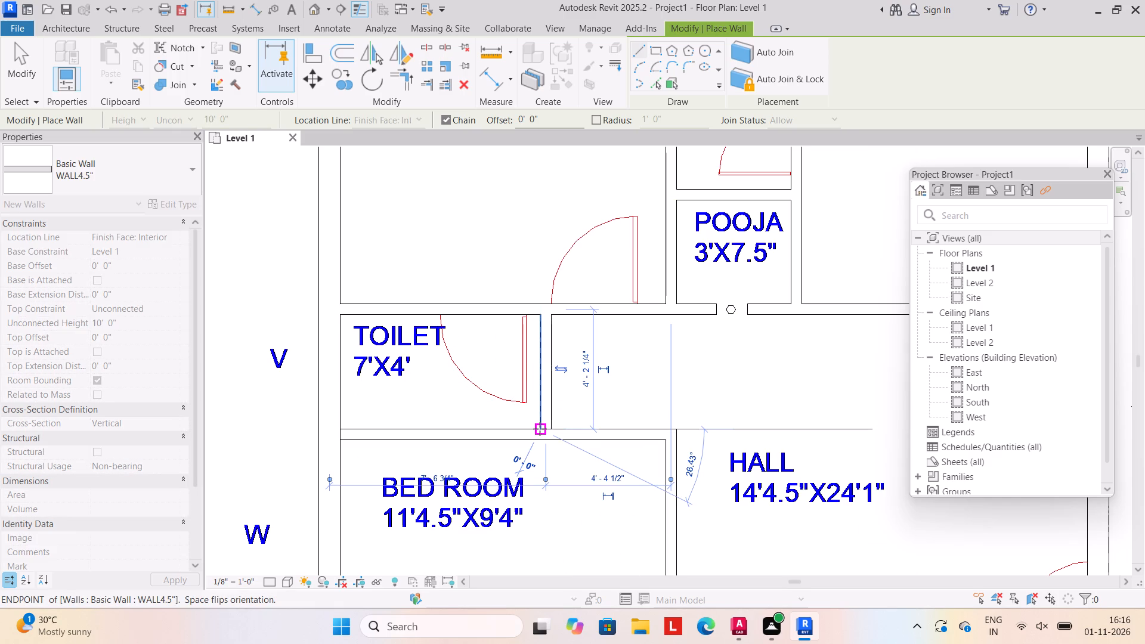
key("Escape")
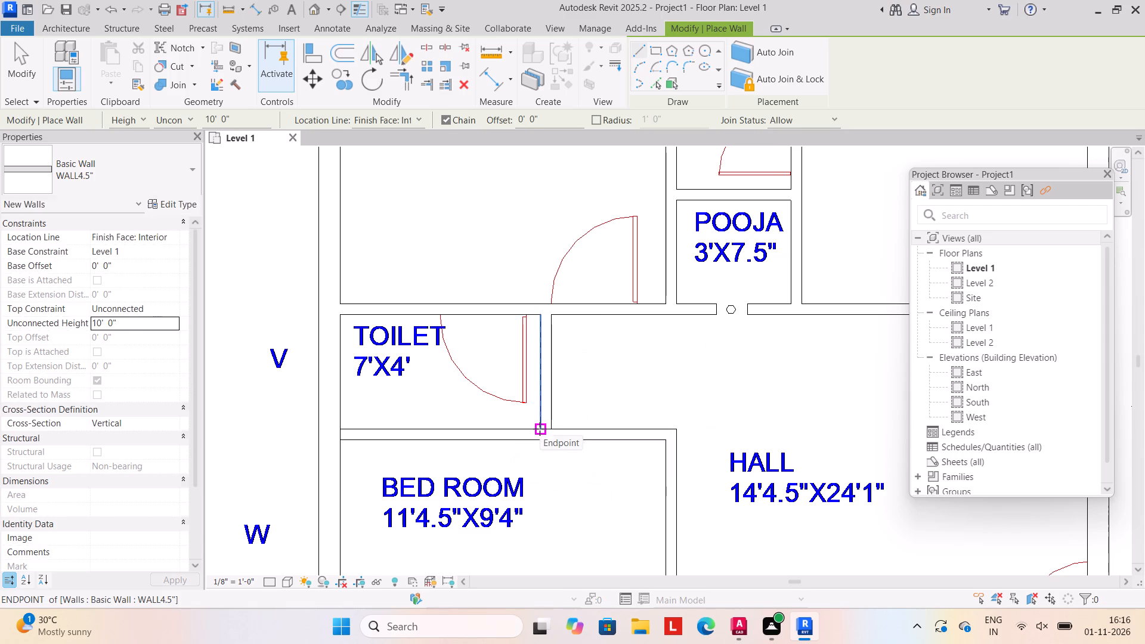
Draw a chained WALL4.5" wall about 11' 9" along the 11'4.5"x9'4" bedroom's top, continuing along the hall to the bottom exterior wall, flipped onto the plan lines.
scroll(540, 439, "down", 3)
middle_click_drag(525, 469, 522, 397)
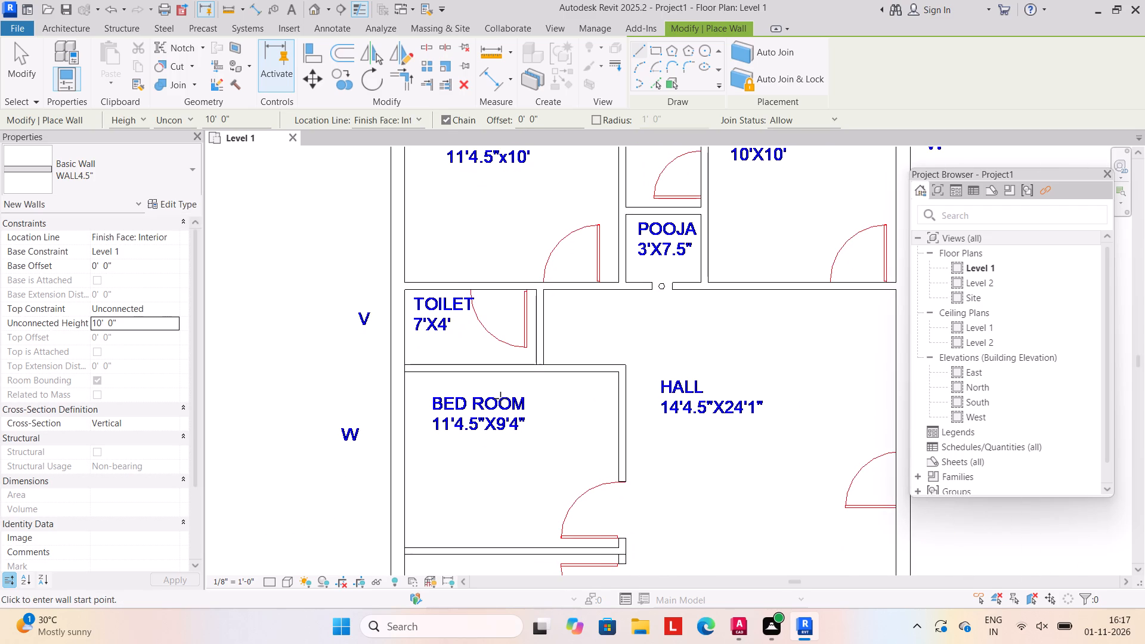
left_click(404, 377)
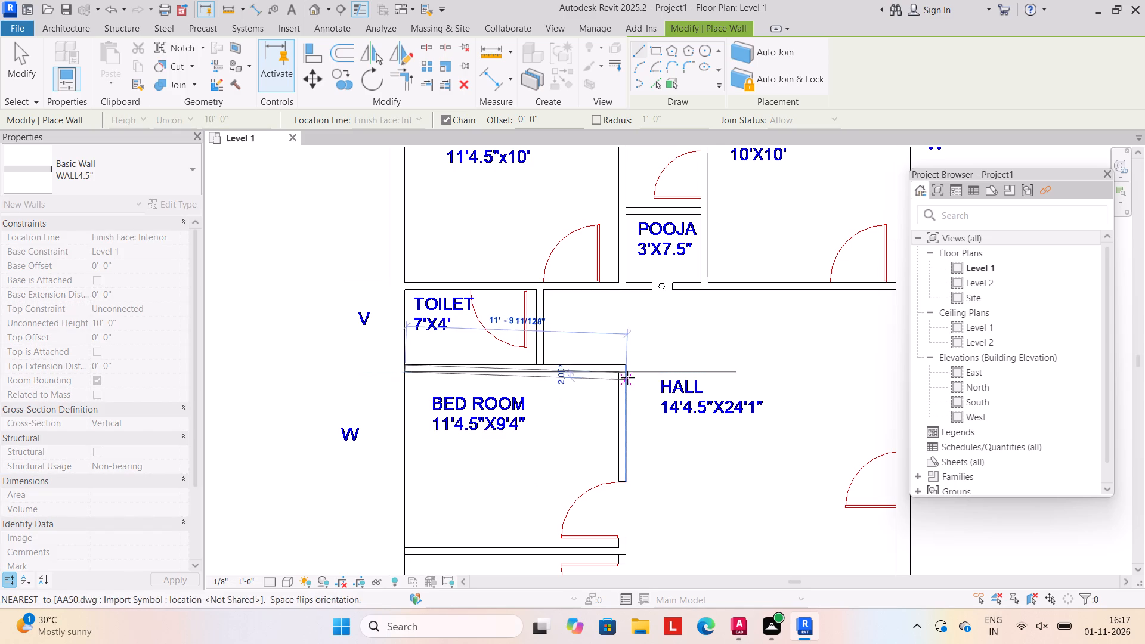
left_click(627, 374)
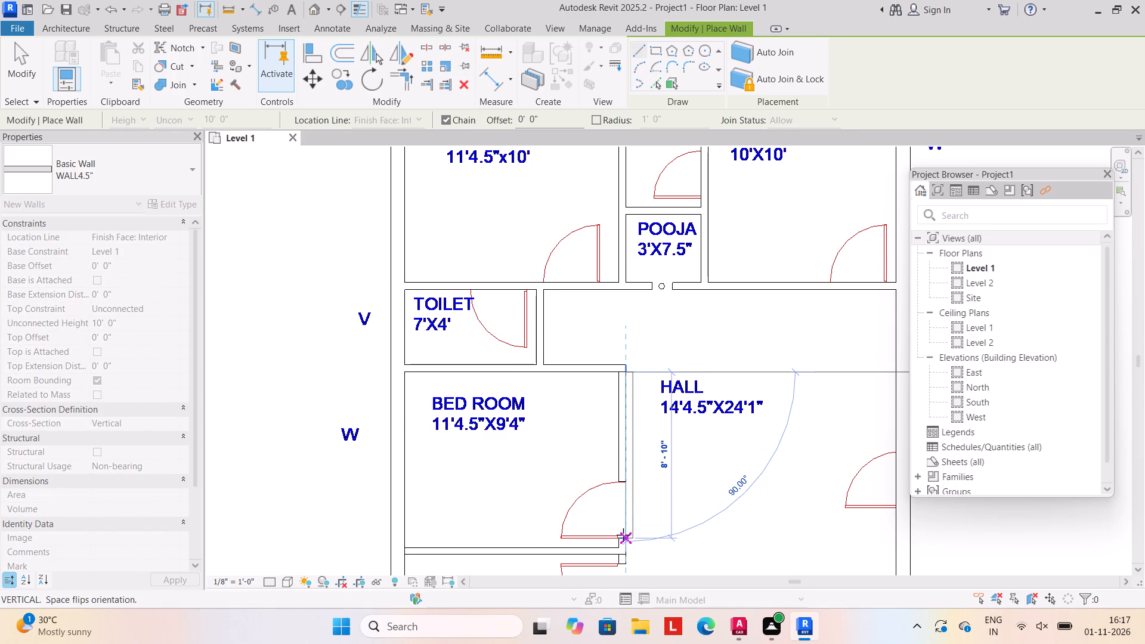
key("space")
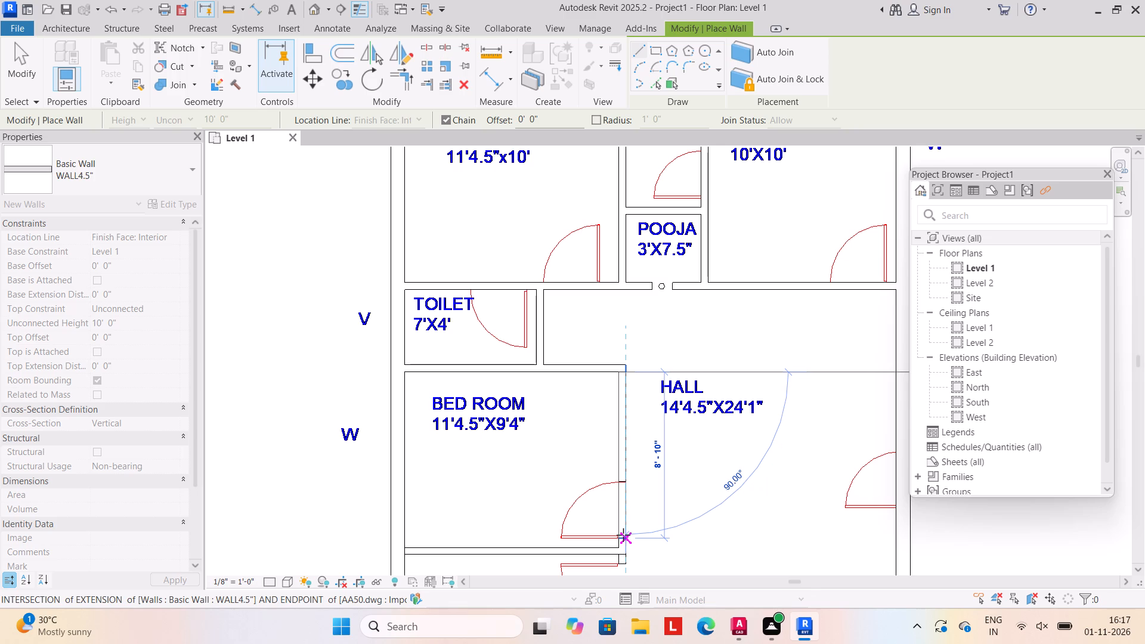
scroll(619, 562, "down", 1)
middle_click_drag(616, 549, 605, 448)
scroll(597, 411, "down", 1)
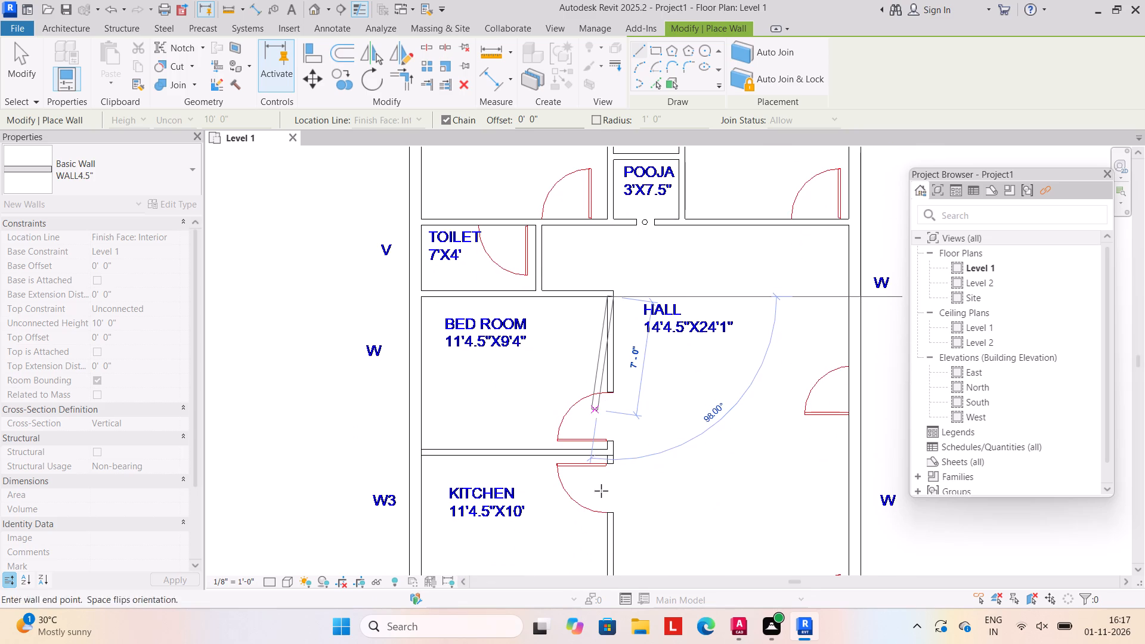
scroll(614, 556, "down", 2)
middle_click_drag(611, 554, 610, 530)
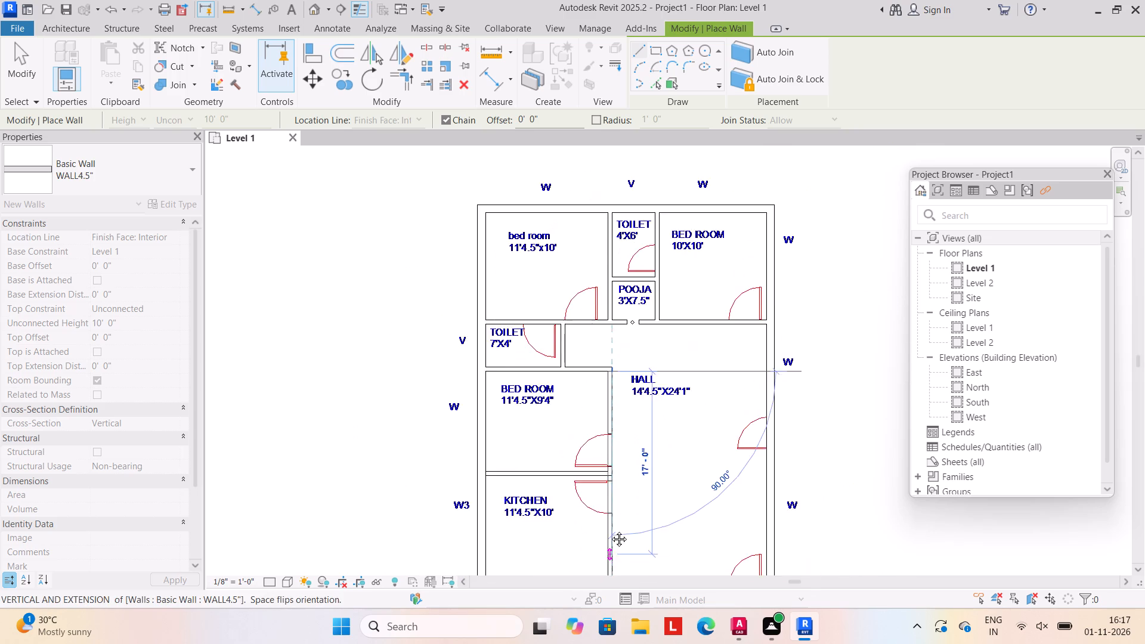
middle_click_drag(610, 530, 597, 421)
left_click(594, 451)
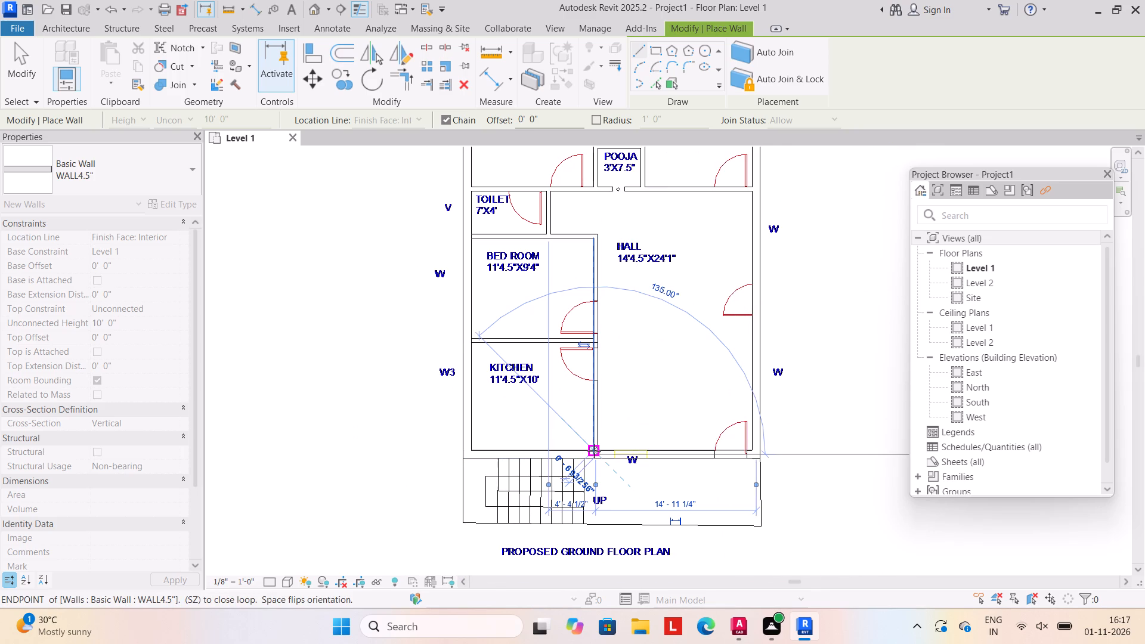
key("Escape")
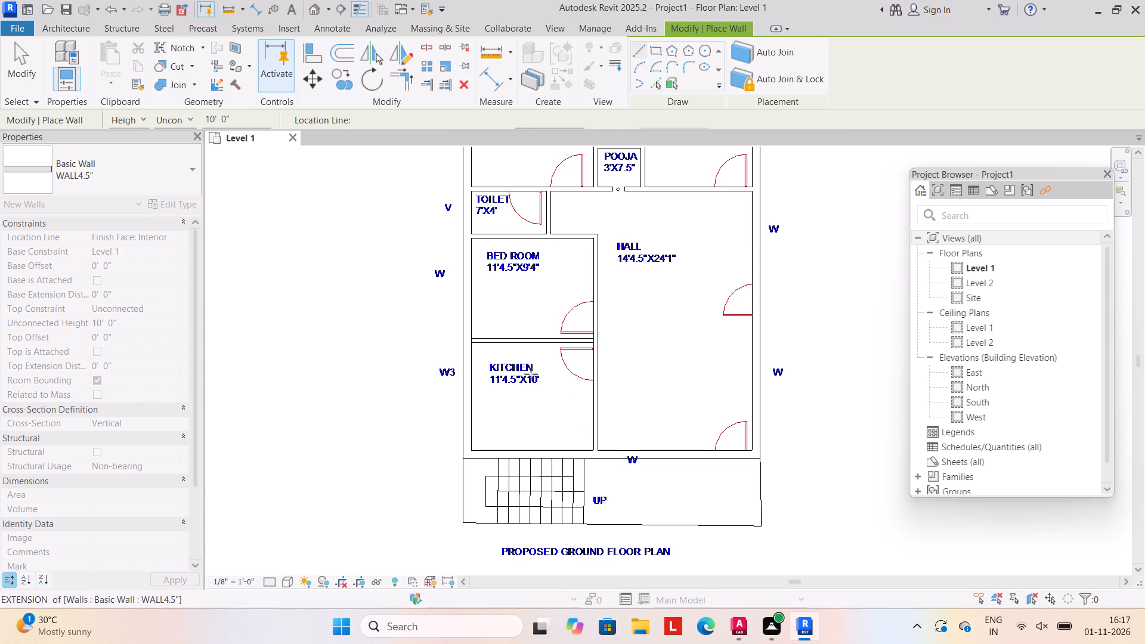
Draw a WALL4.5" partition between the 11'4.5"x9'4" bedroom and the kitchen, from the exterior wall to the hall wall.
scroll(505, 353, "up", 1)
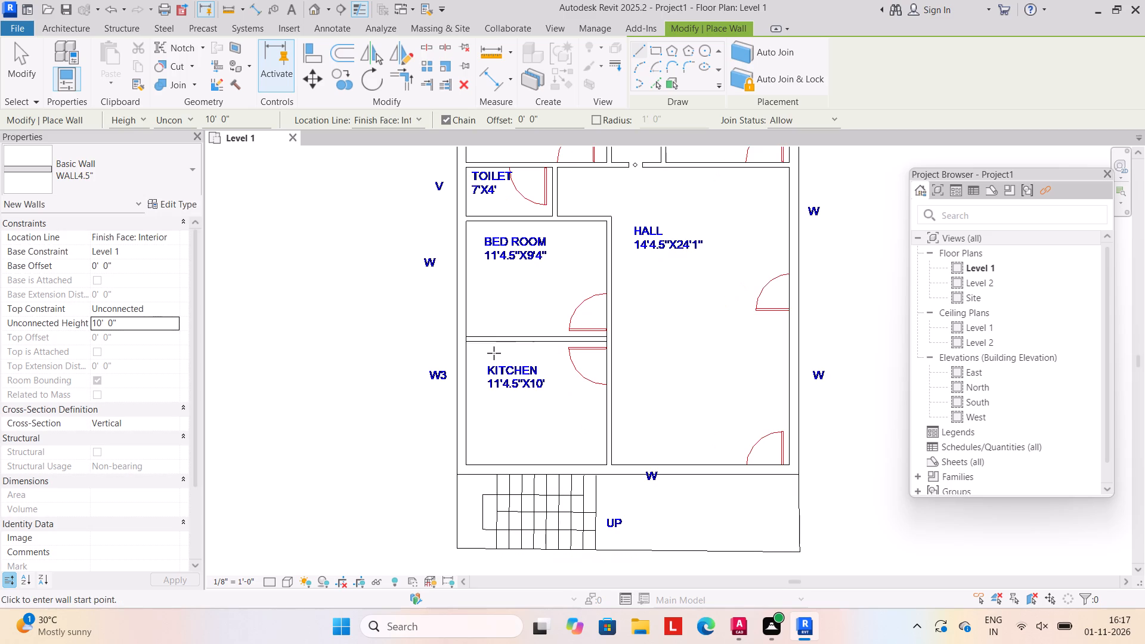
left_click(467, 344)
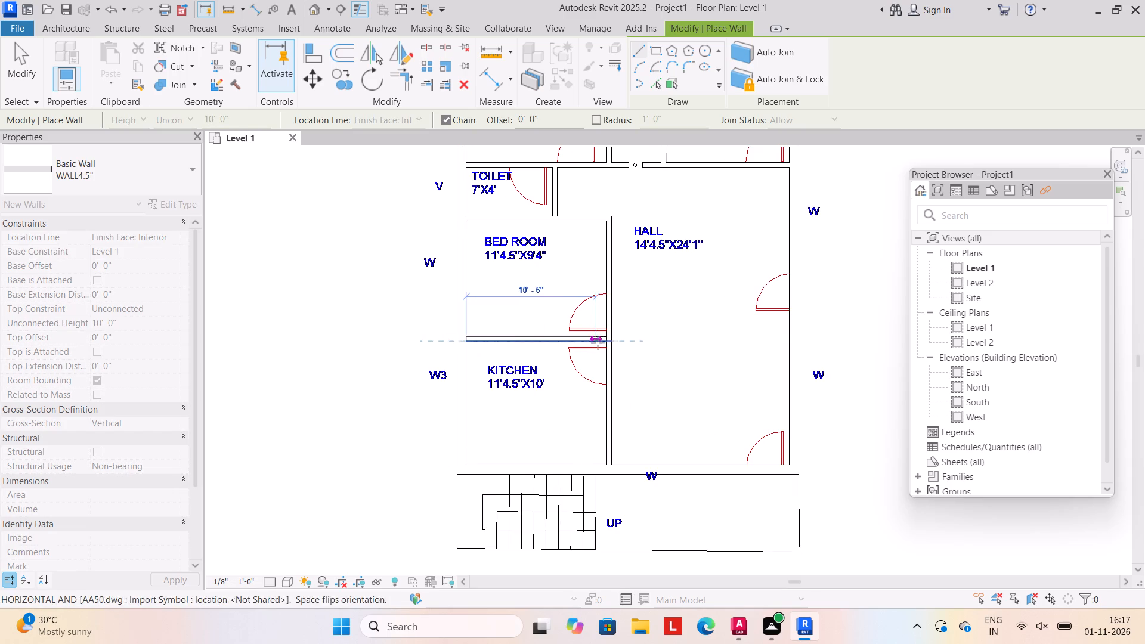
left_click(605, 343)
key("Escape")
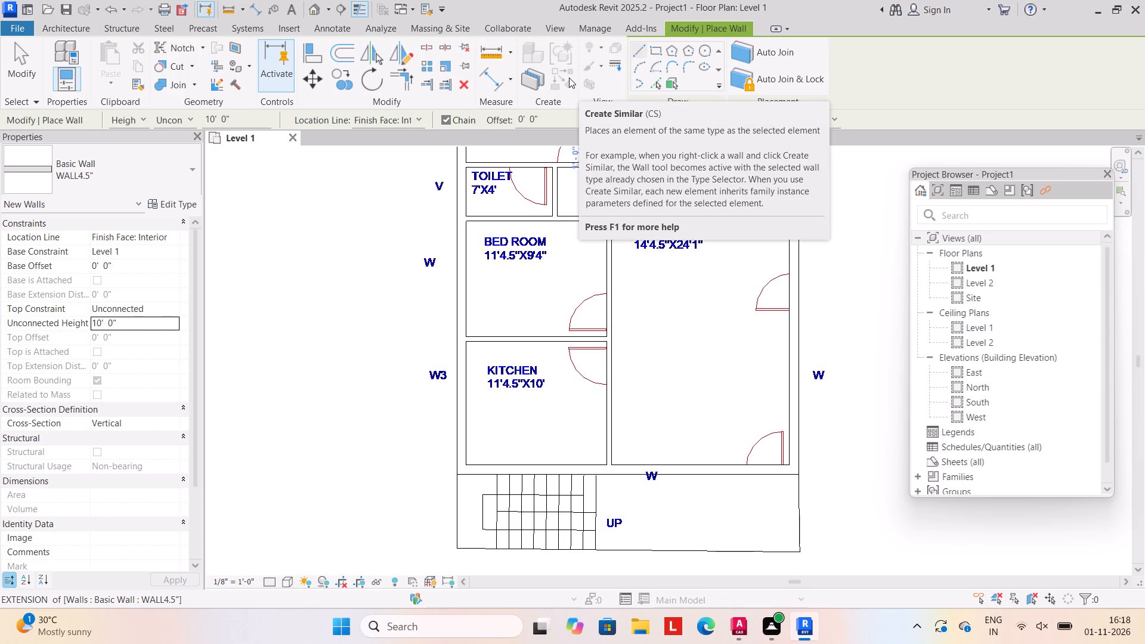
scroll(540, 273, "down", 2)
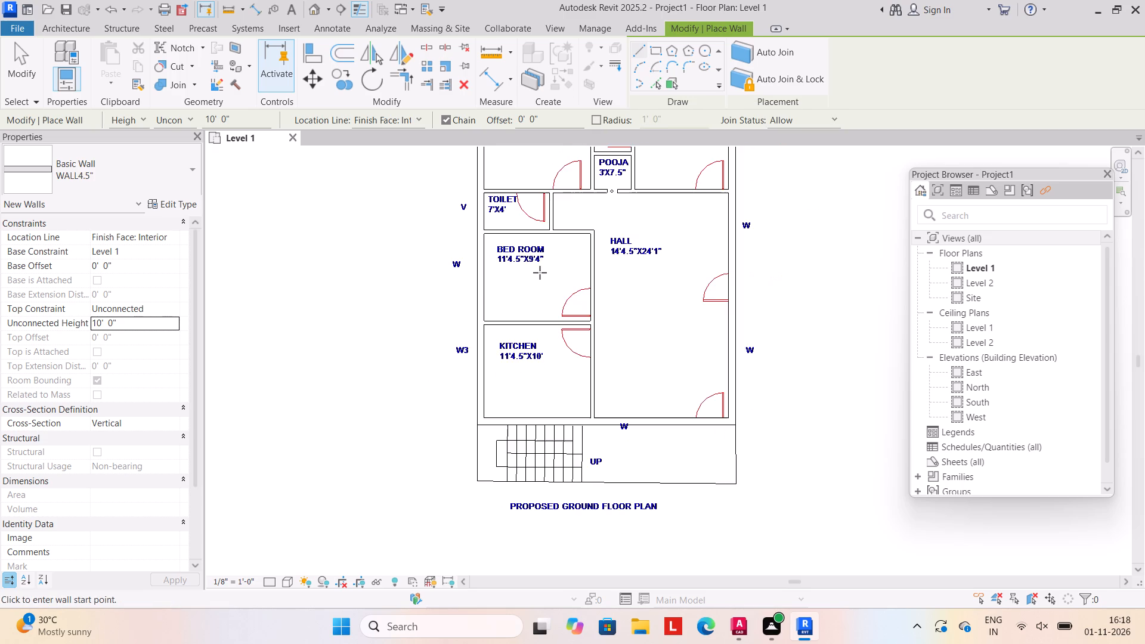
scroll(539, 270, "down", 1)
middle_click_drag(539, 270, 541, 309)
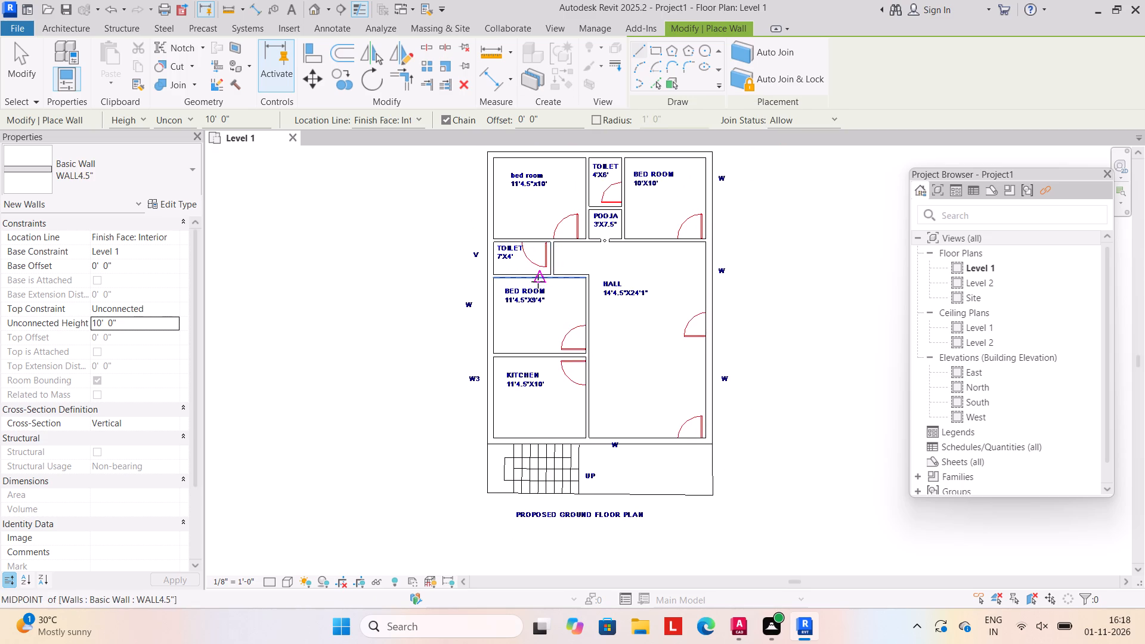
left_click(23, 57)
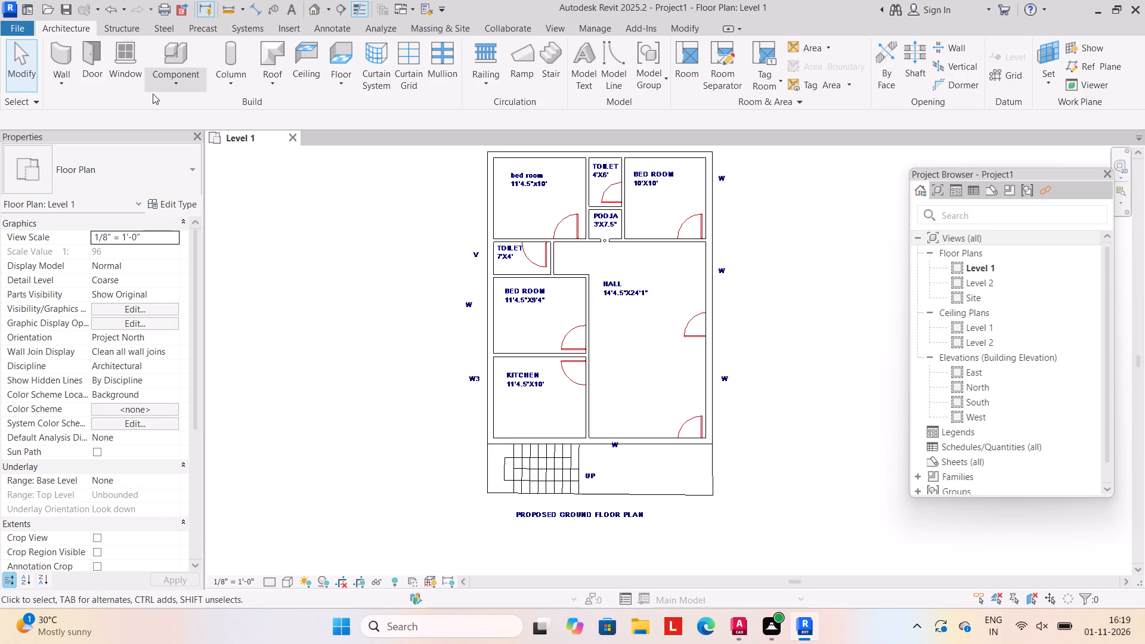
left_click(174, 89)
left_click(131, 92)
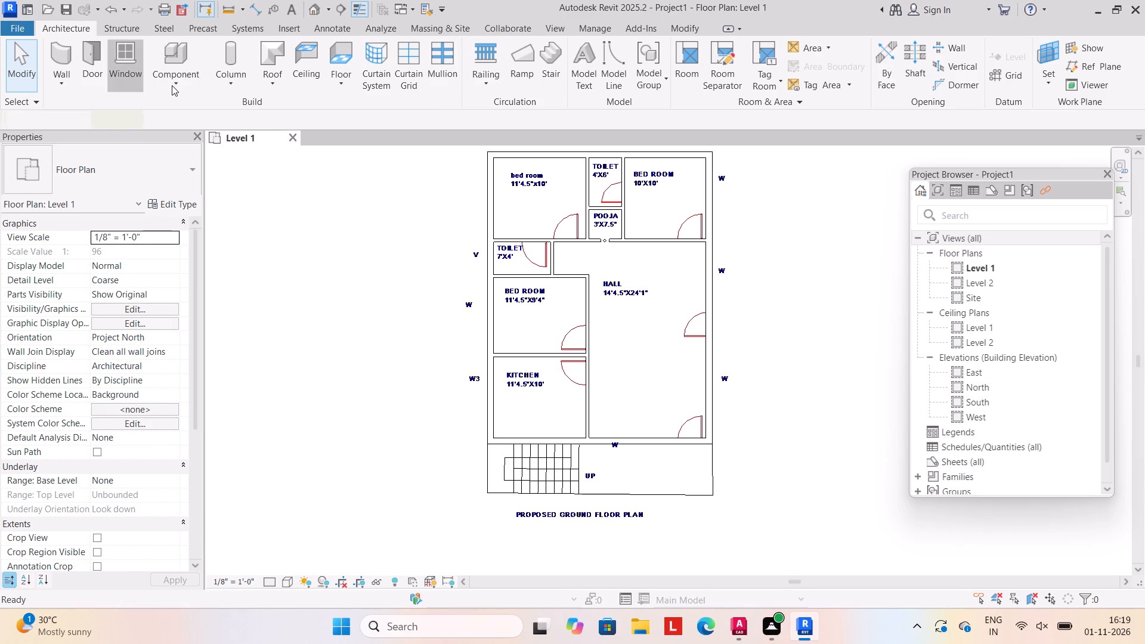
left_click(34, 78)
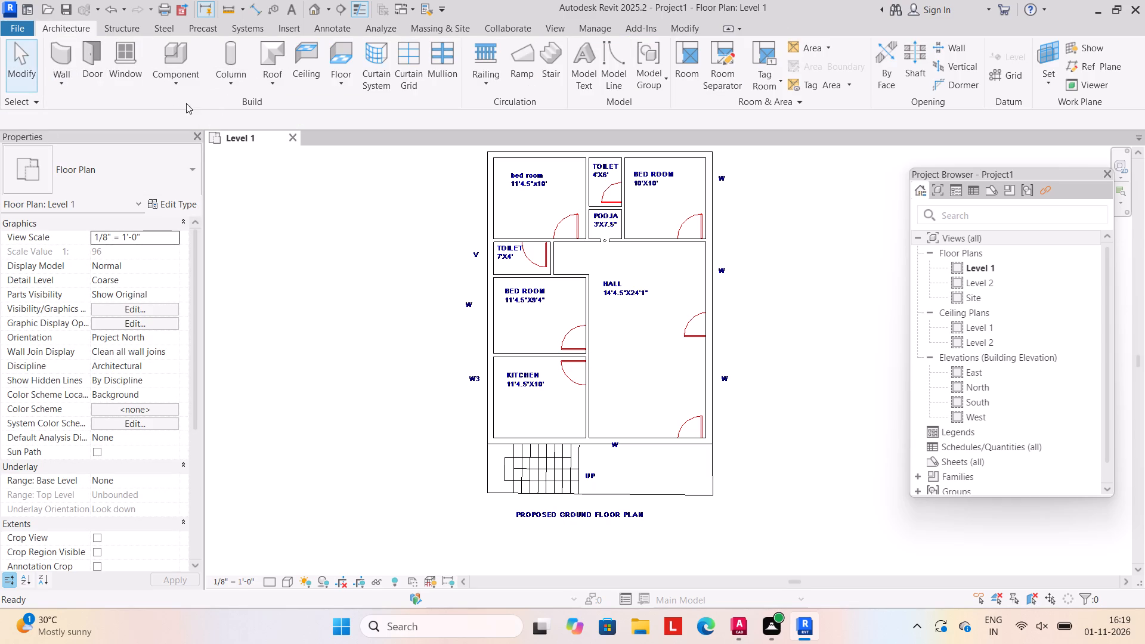
Place Single-Flush 30" x 80" doors in the 4'x6' and 7'x4' toilets, with swings matching the linked plan's door symbols.
left_click(92, 63)
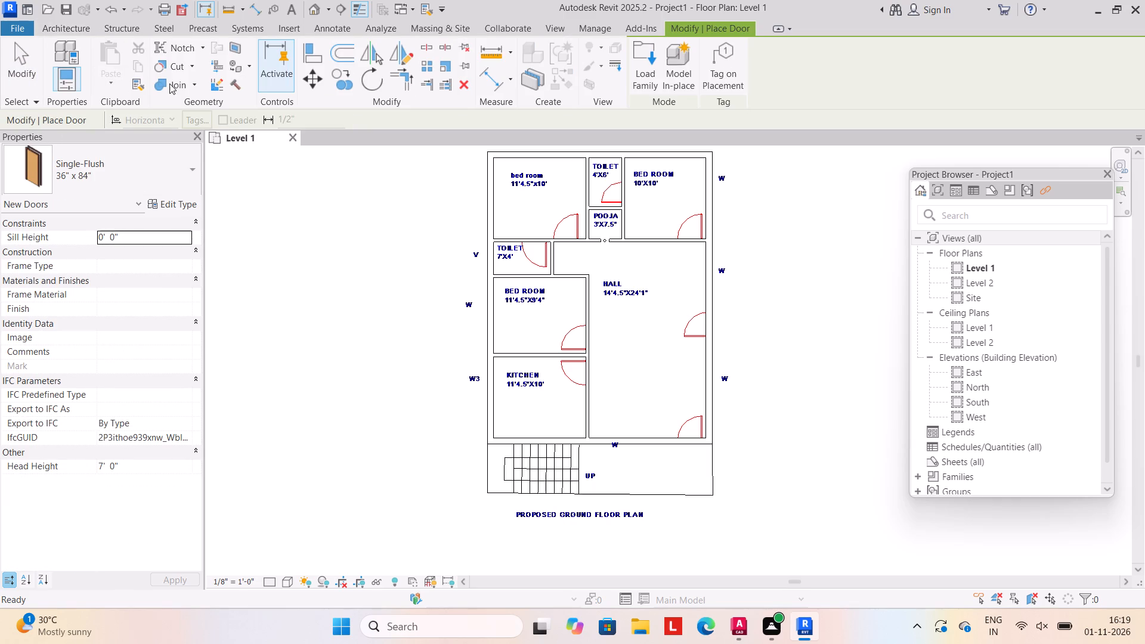
left_click(191, 169)
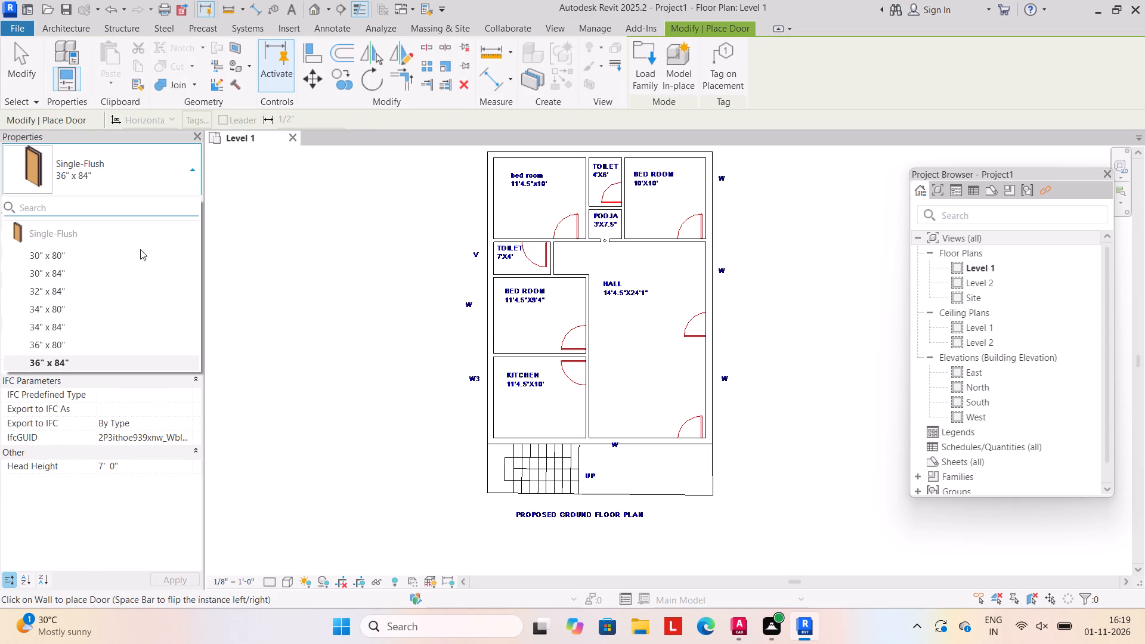
left_click(138, 253)
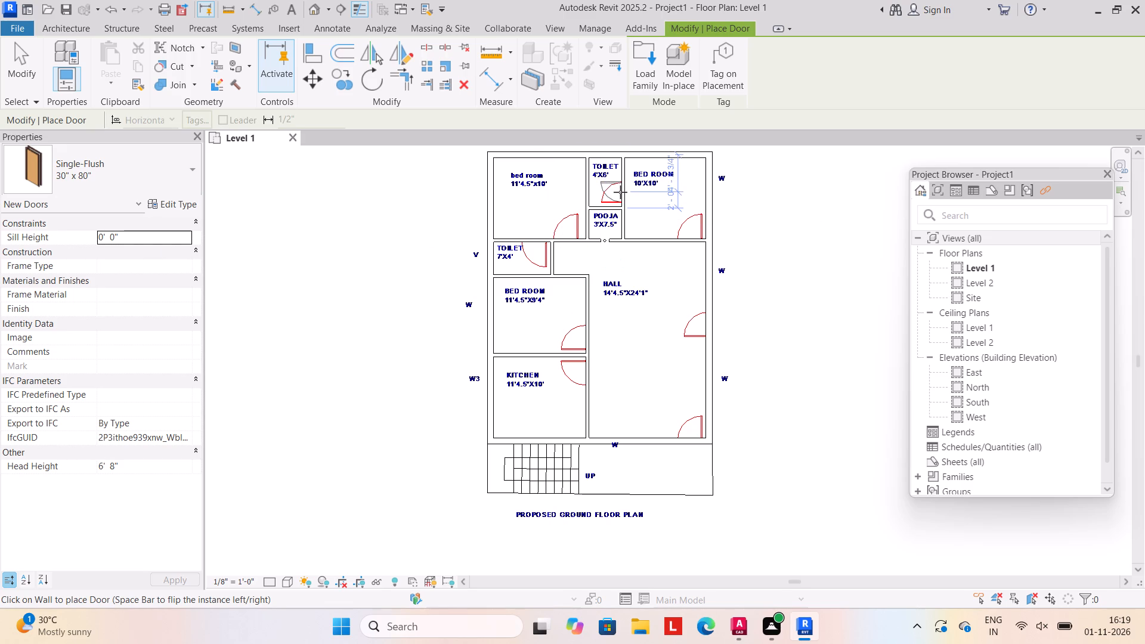
key("space")
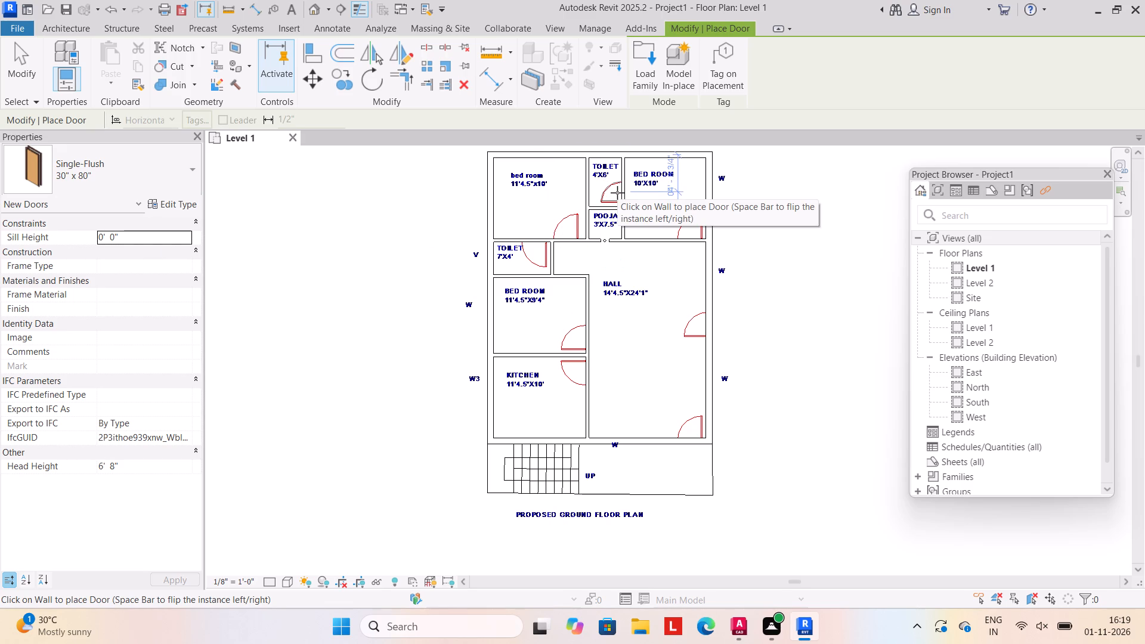
left_click(617, 193)
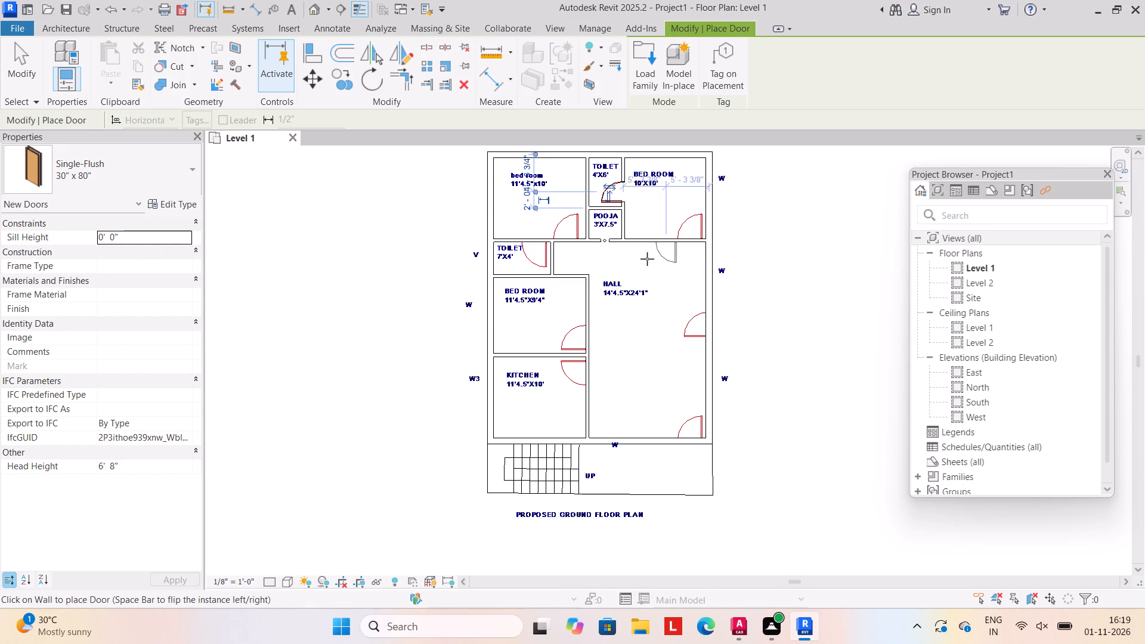
left_click(535, 247)
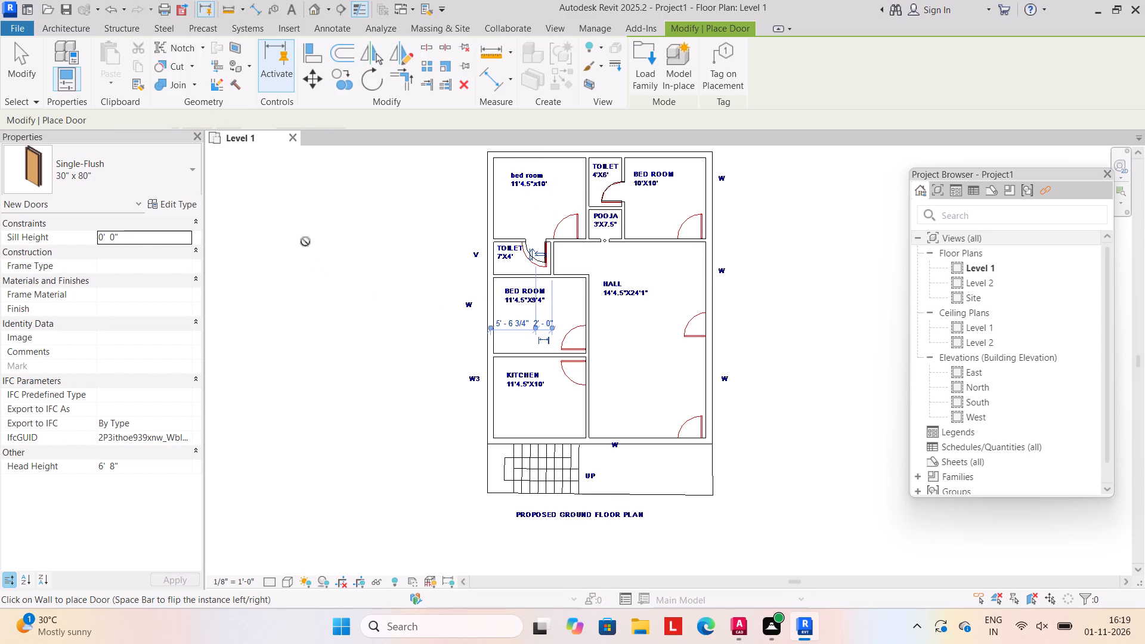
Place Single-Flush 36" x 84" doors for the three bedrooms and the kitchen, with swings matching the linked plan's door symbols.
left_click(196, 169)
left_click(88, 366)
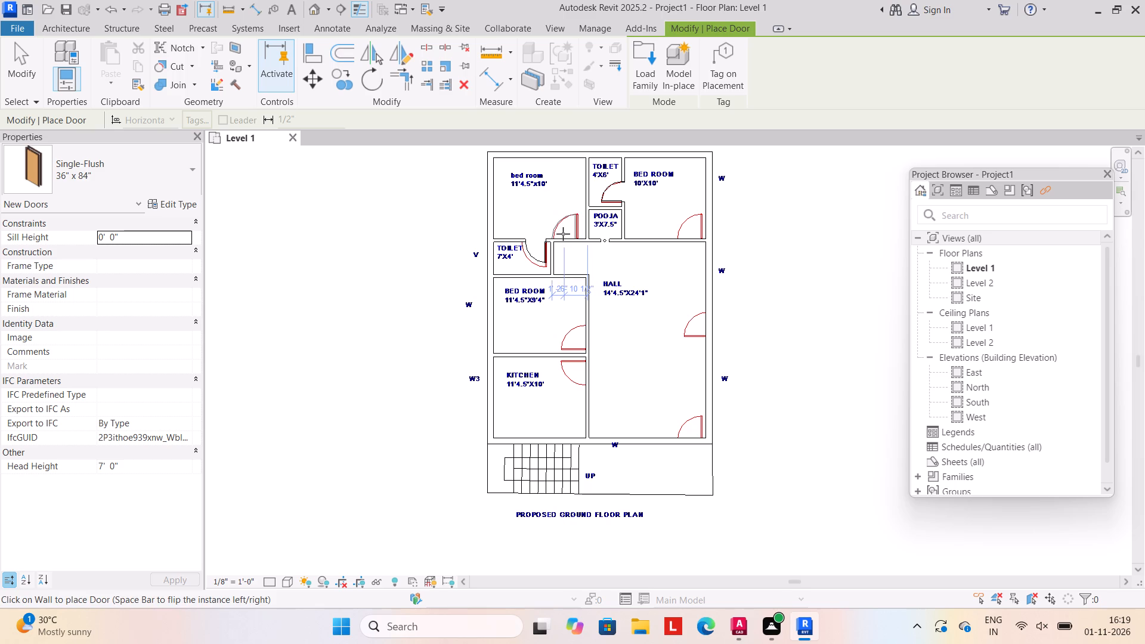
left_click(563, 234)
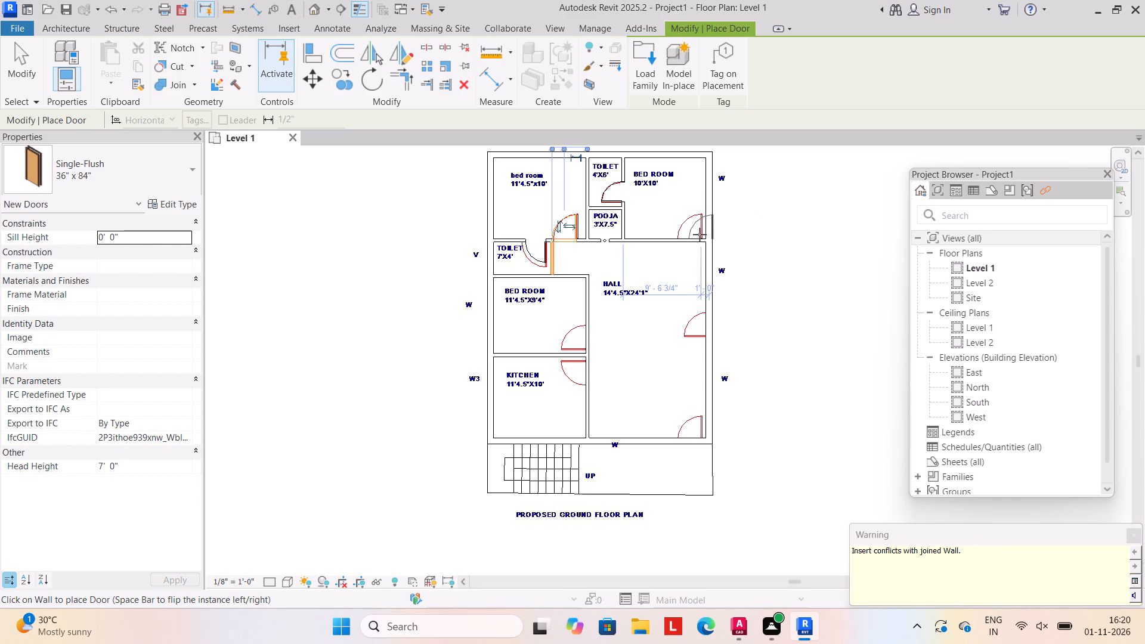
left_click(688, 238)
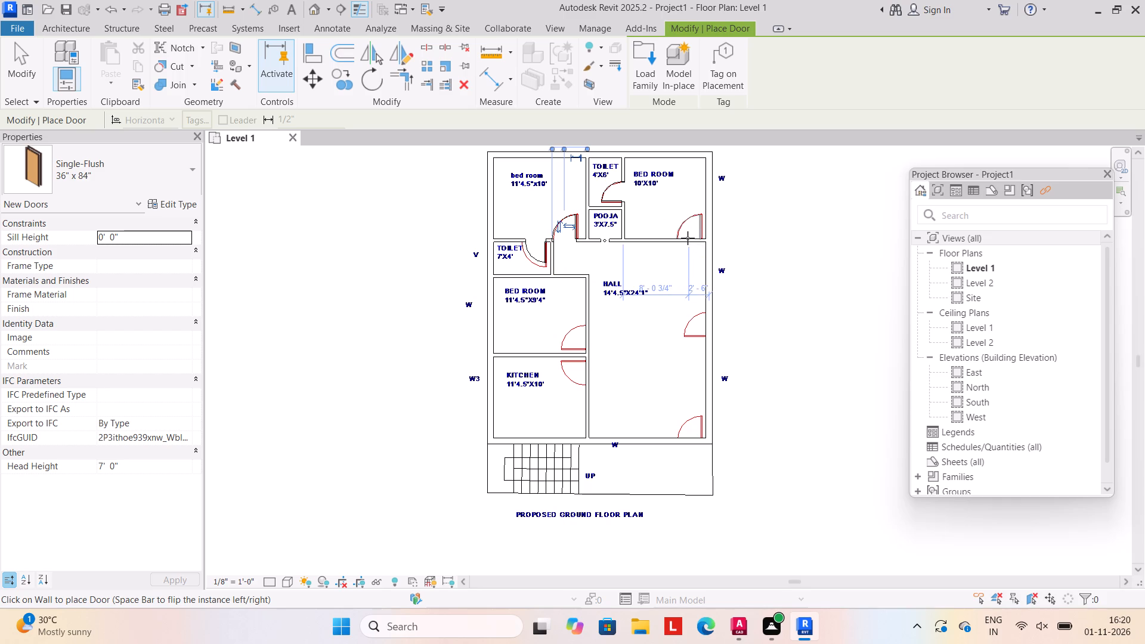
key("space")
left_click(581, 336)
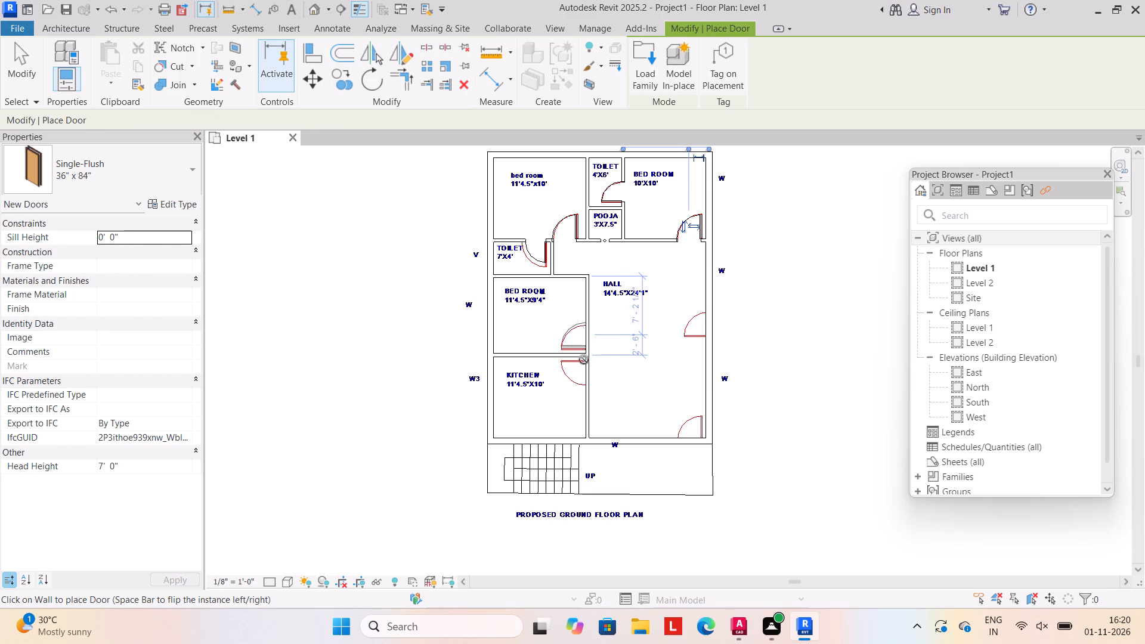
key("space")
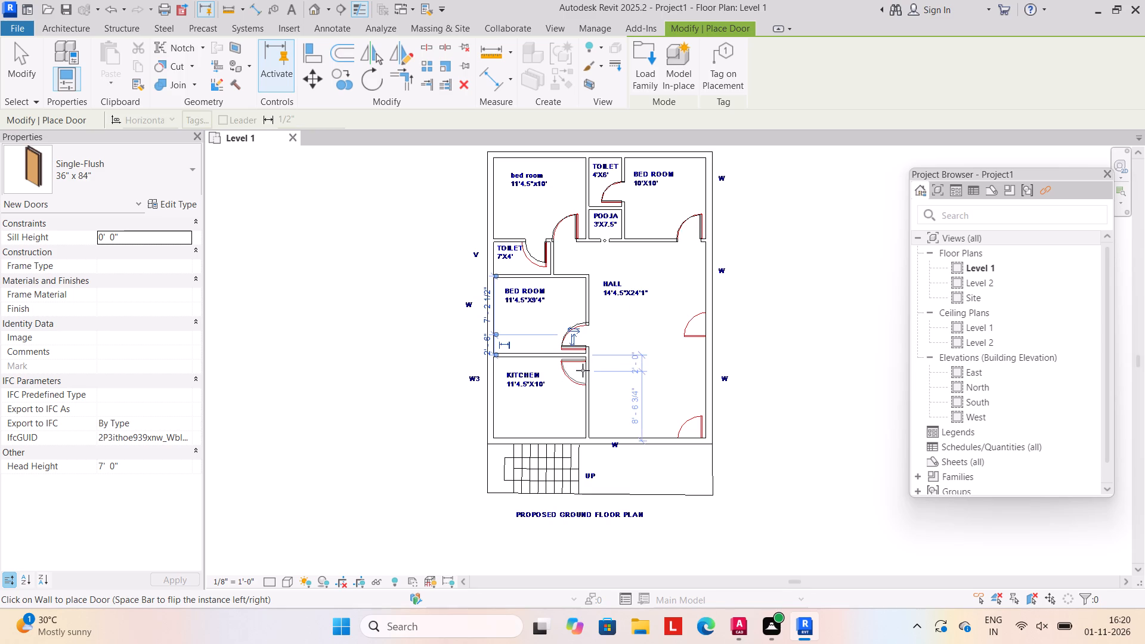
left_click(583, 370)
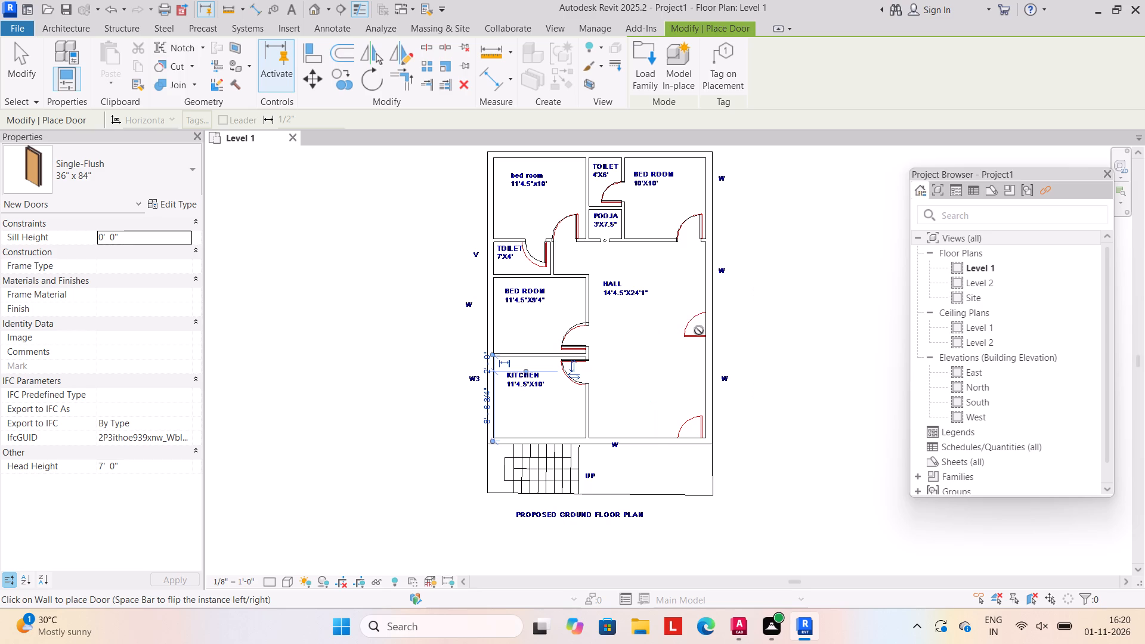
Place Single-Flush 36" x 84" doors in the hall's side and bottom exterior walls, with swings following the plan symbols.
key("space")
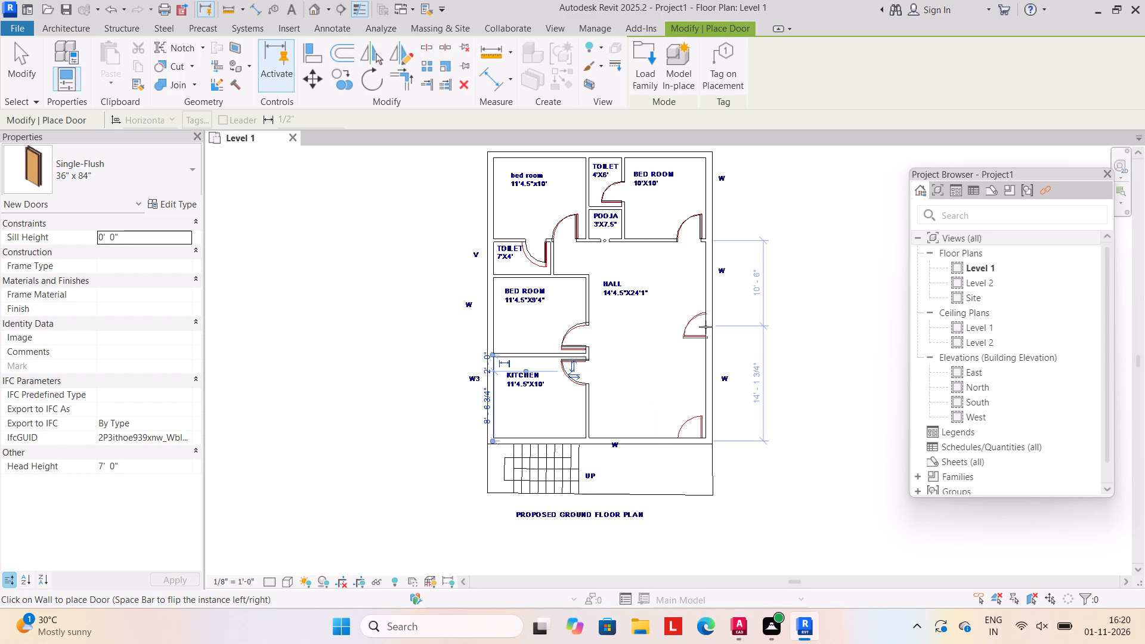
left_click(705, 327)
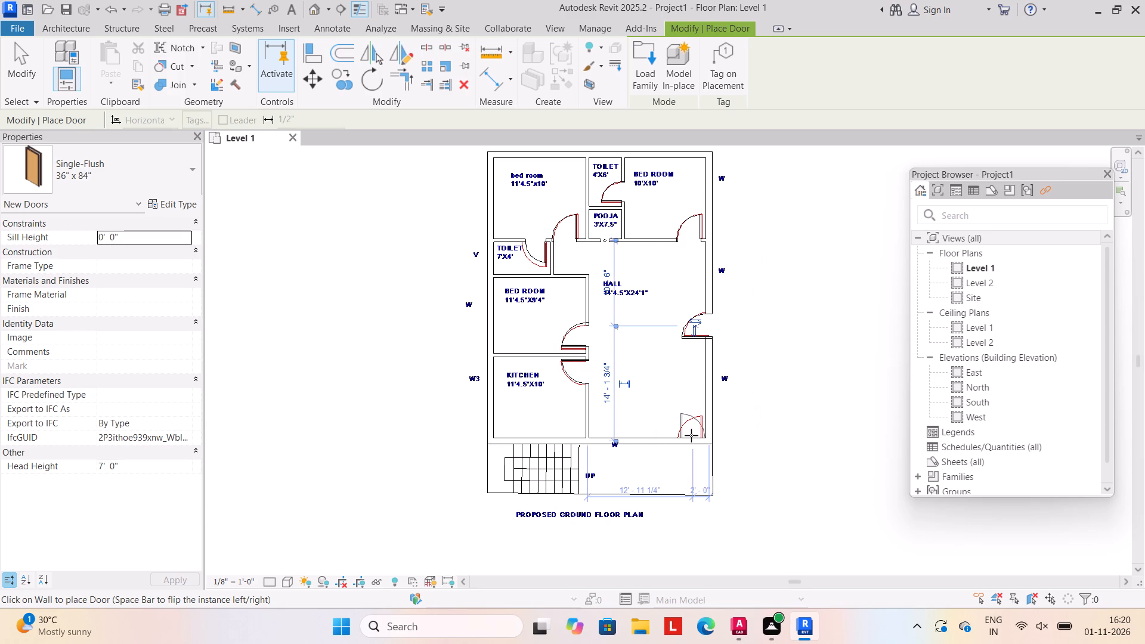
key("space")
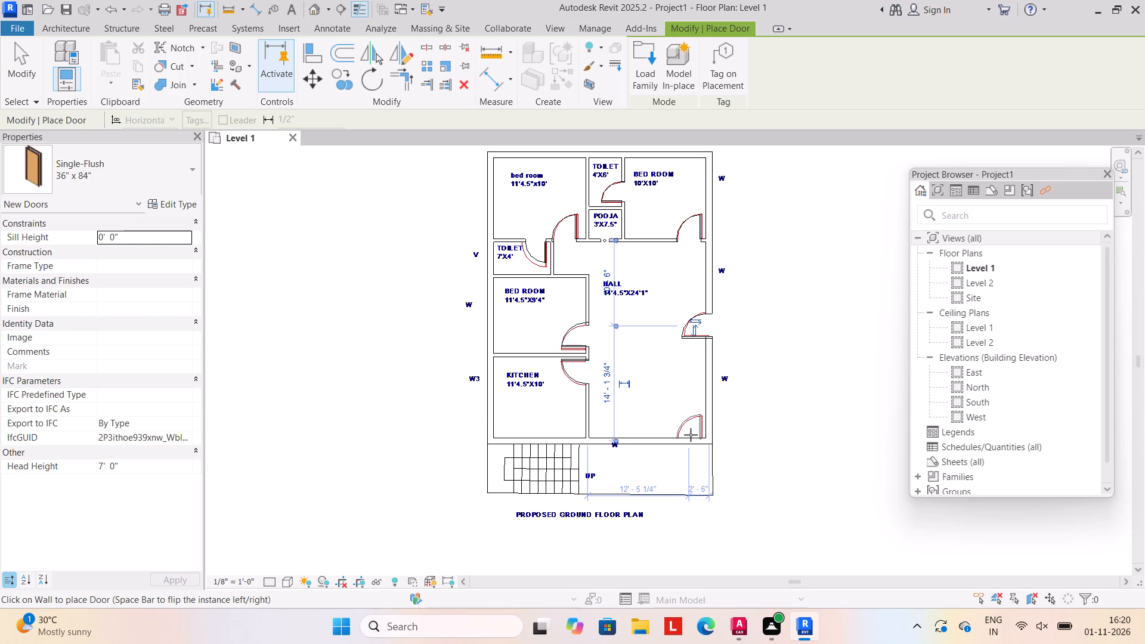
left_click(689, 436)
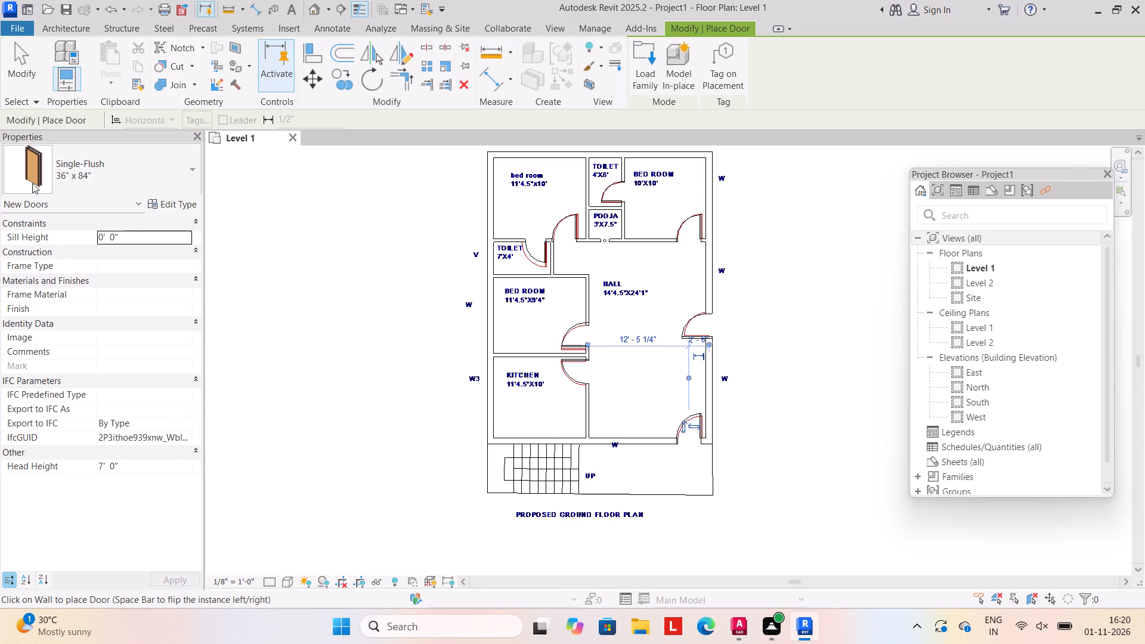
left_click(20, 73)
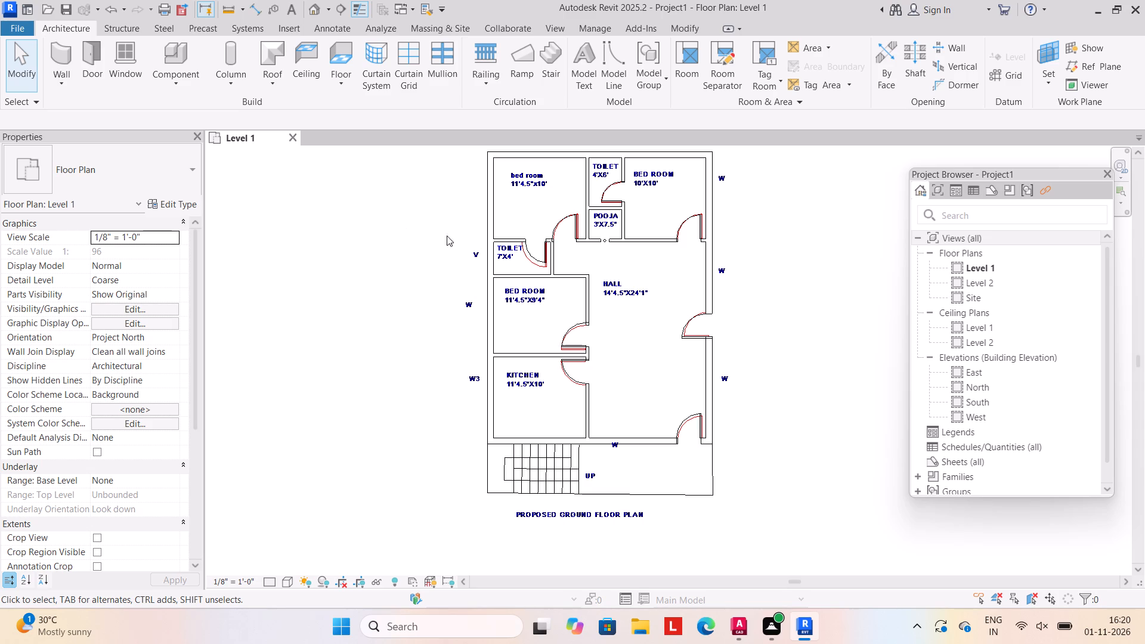
Place Fixed 16" x 24" windows at the V marks on the exterior walls of the 4'x6' and 7'x4' toilets.
scroll(343, 267, "down", 1)
middle_click_drag(345, 268, 352, 271)
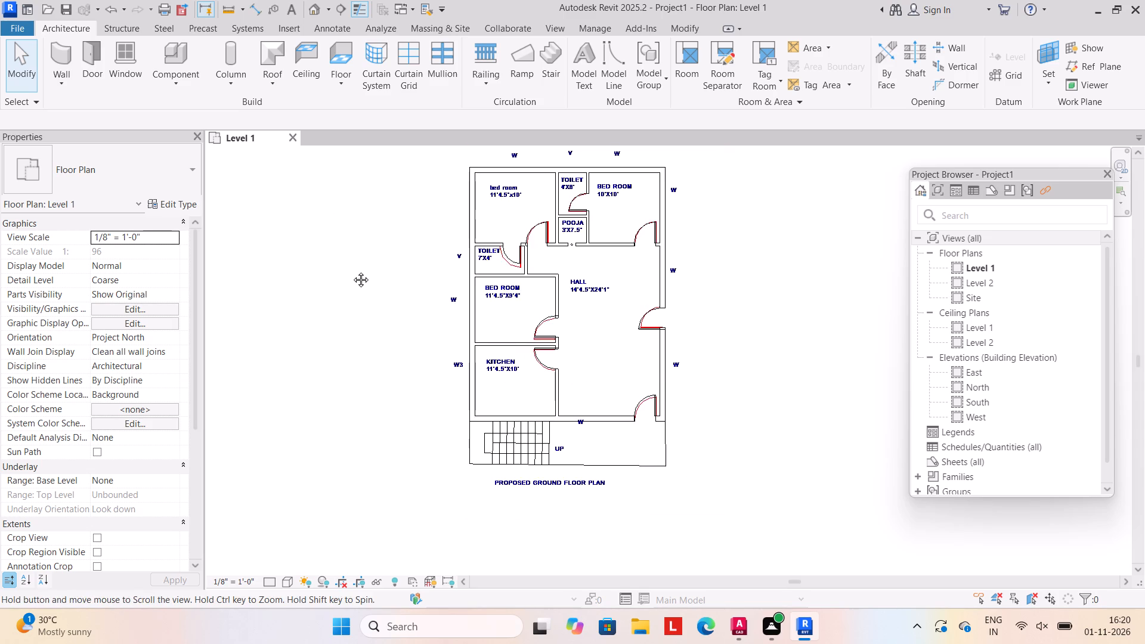
middle_click_drag(352, 271, 368, 278)
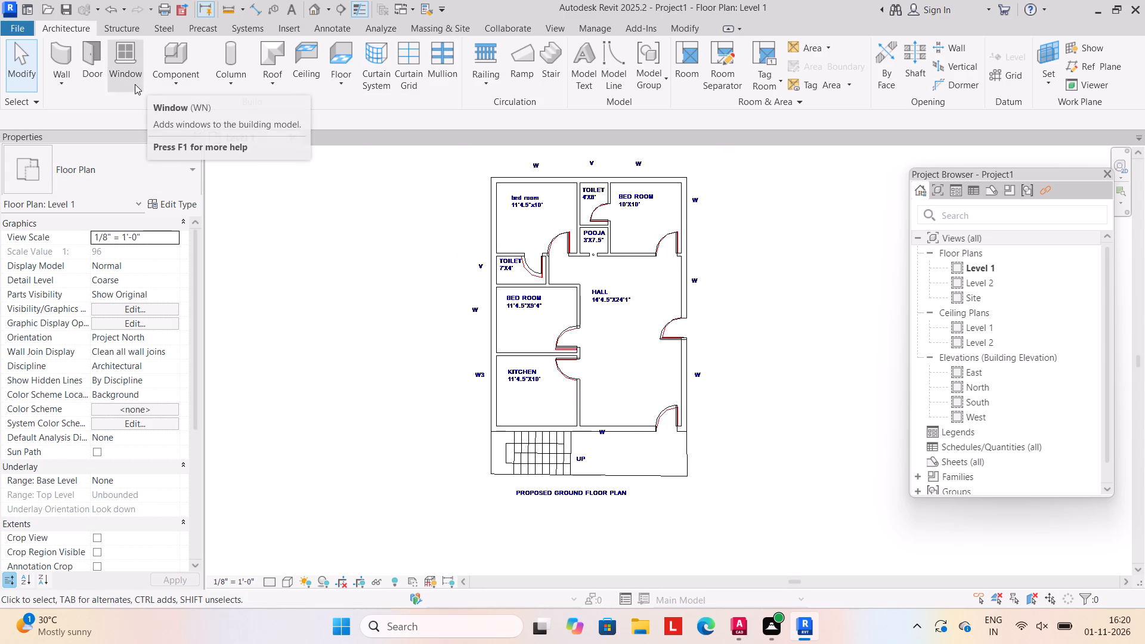
left_click(132, 66)
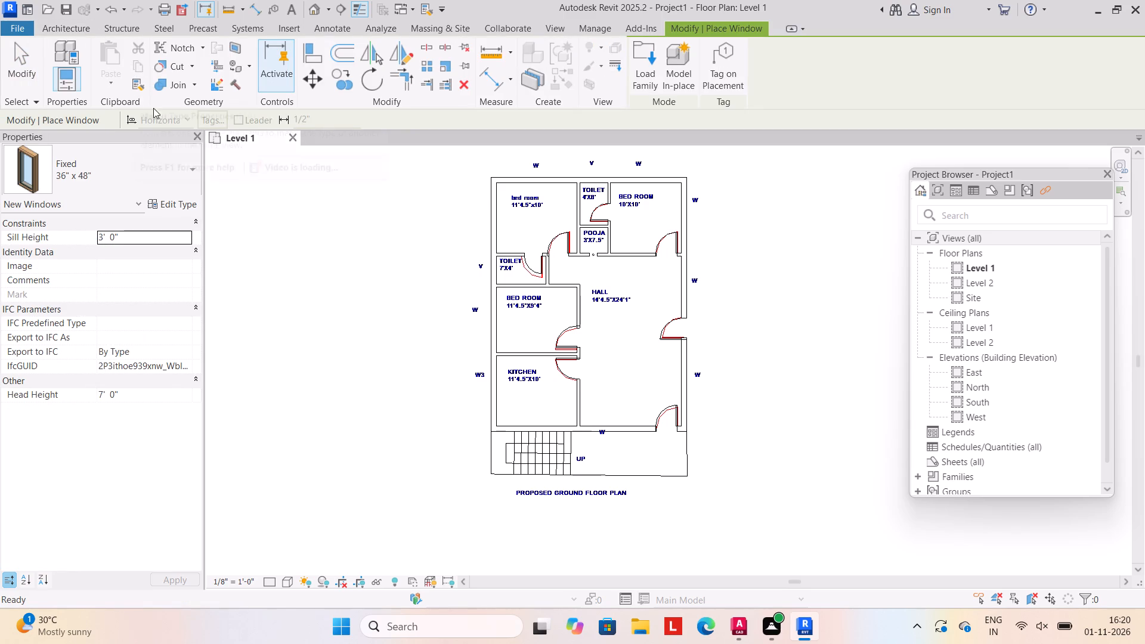
left_click(190, 172)
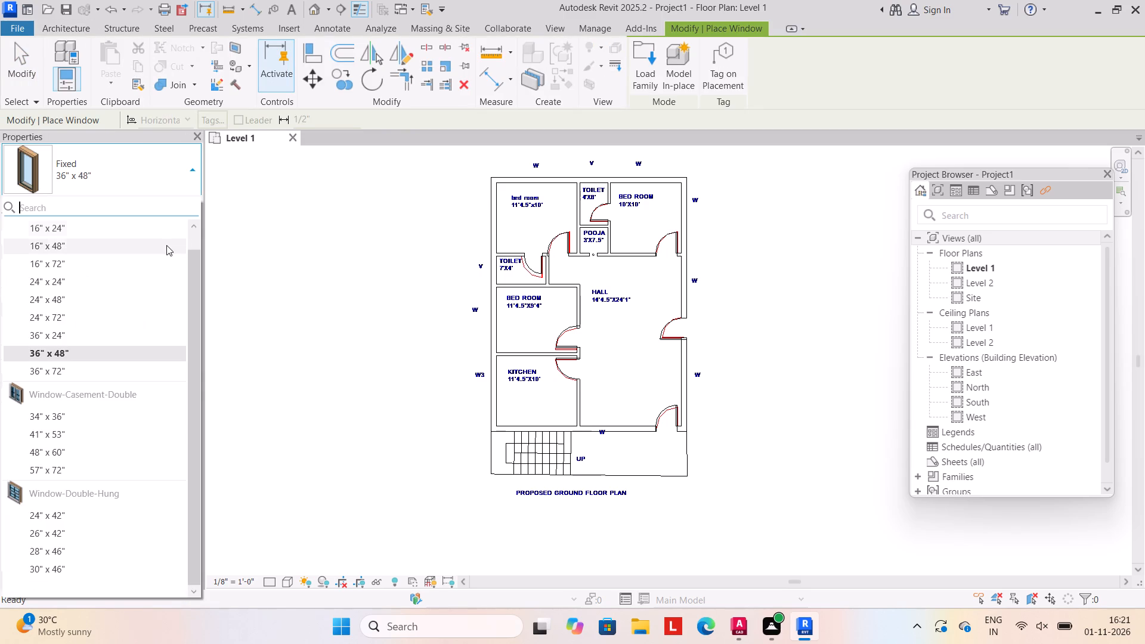
left_click(156, 225)
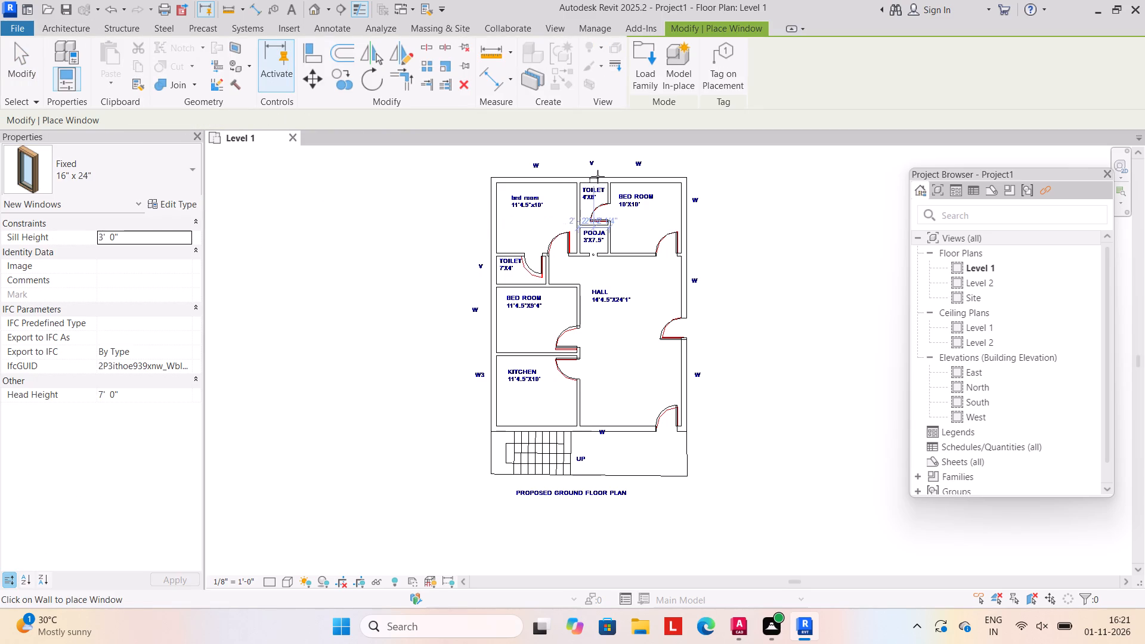
left_click_drag(589, 177, 595, 177)
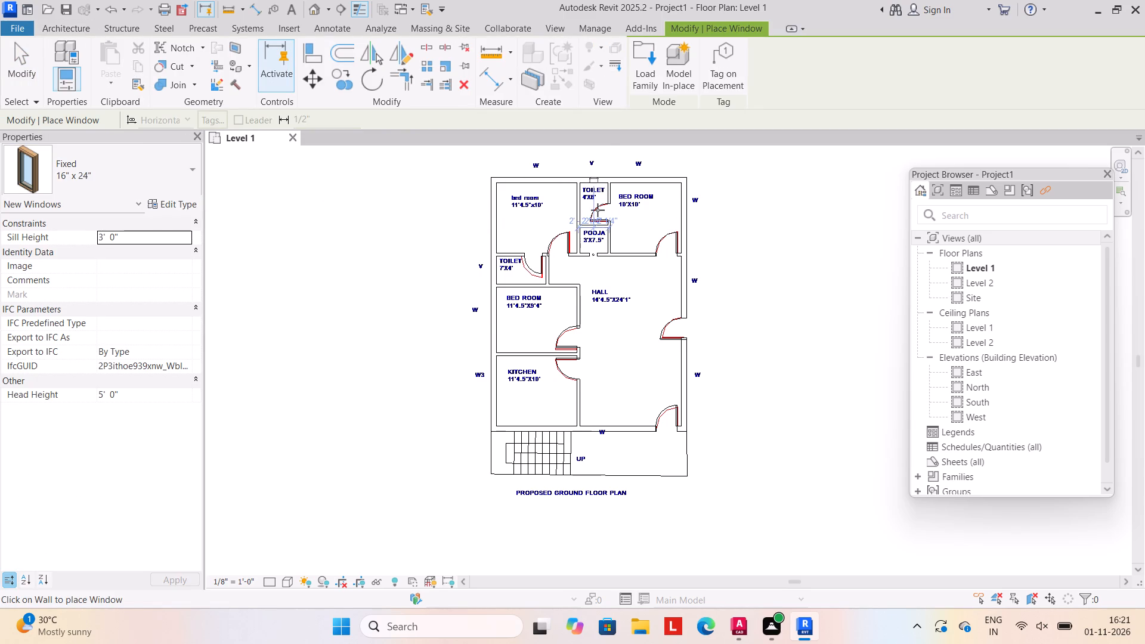
left_click(490, 270)
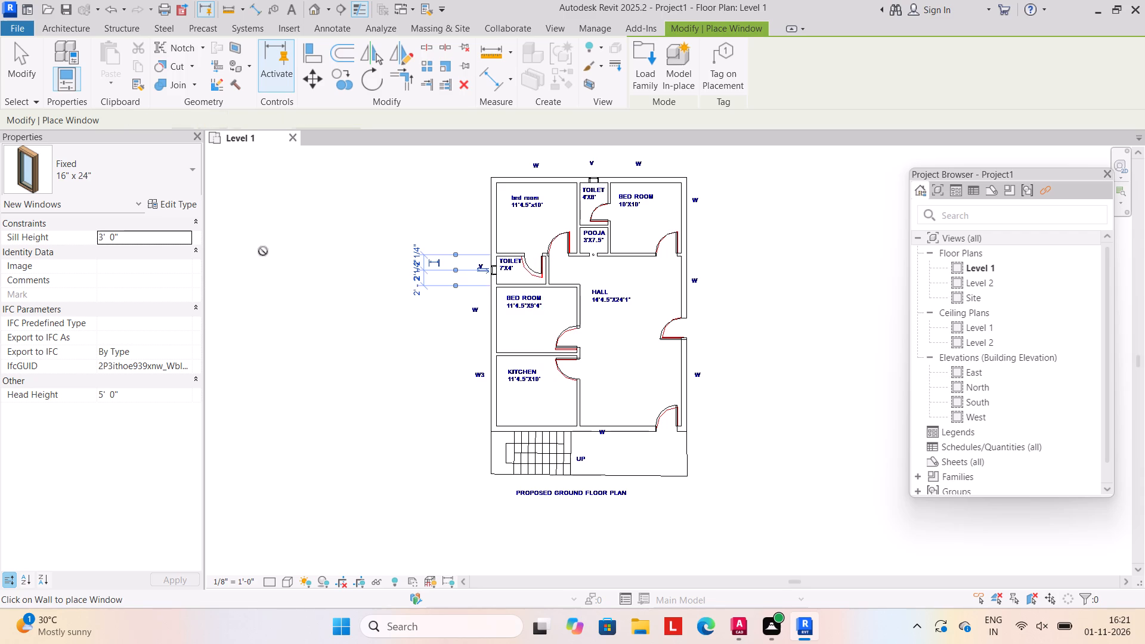
Place Window-Casement-Double 34" x 36" windows at the W and W3 marks on the bedrooms', kitchen's and hall's exterior walls.
left_click(185, 169)
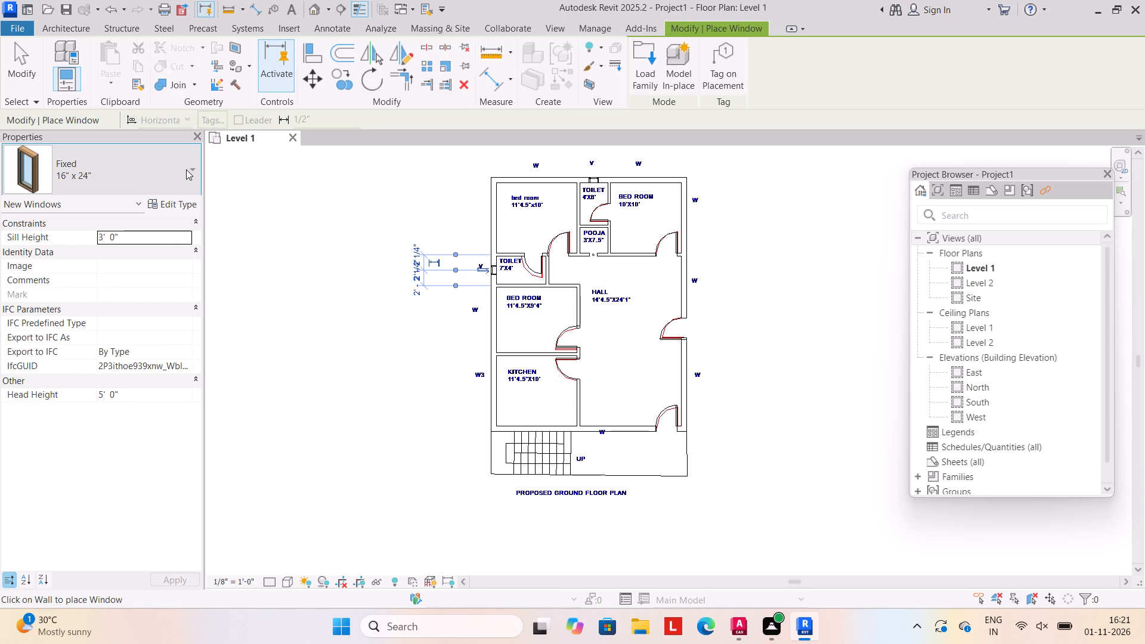
left_click(60, 417)
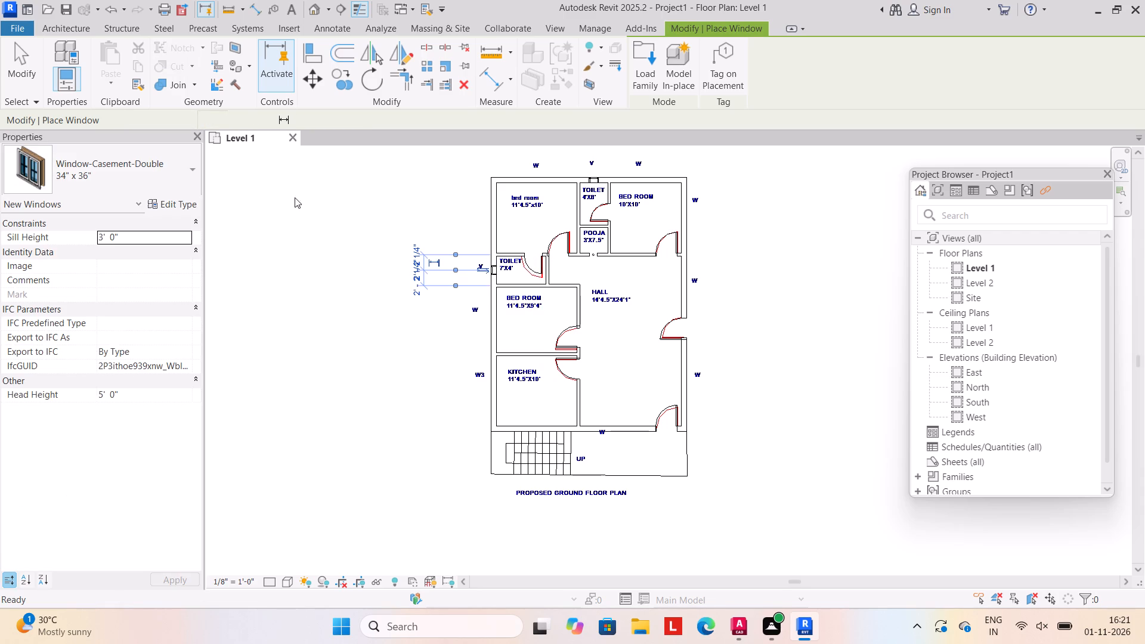
left_click(537, 178)
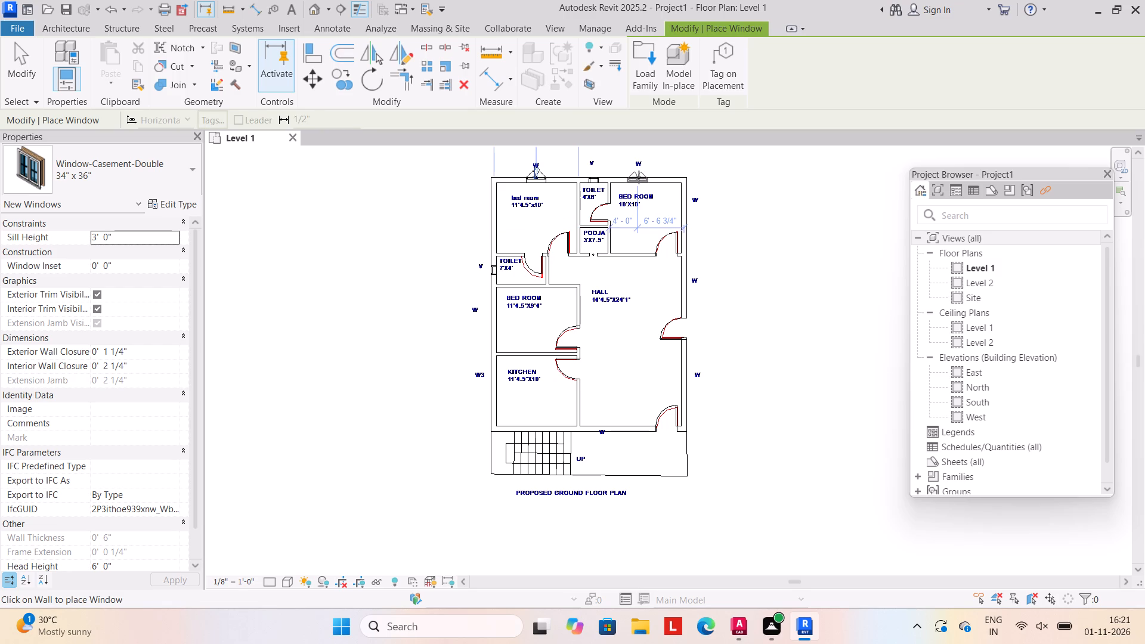
left_click(639, 177)
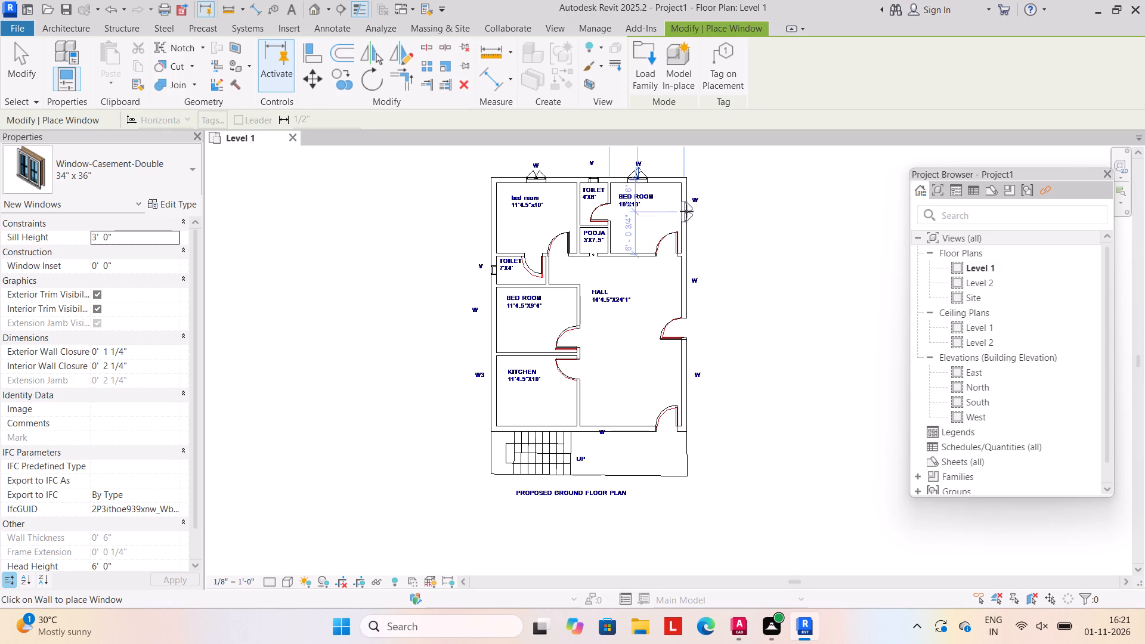
left_click(685, 205)
left_click(691, 281)
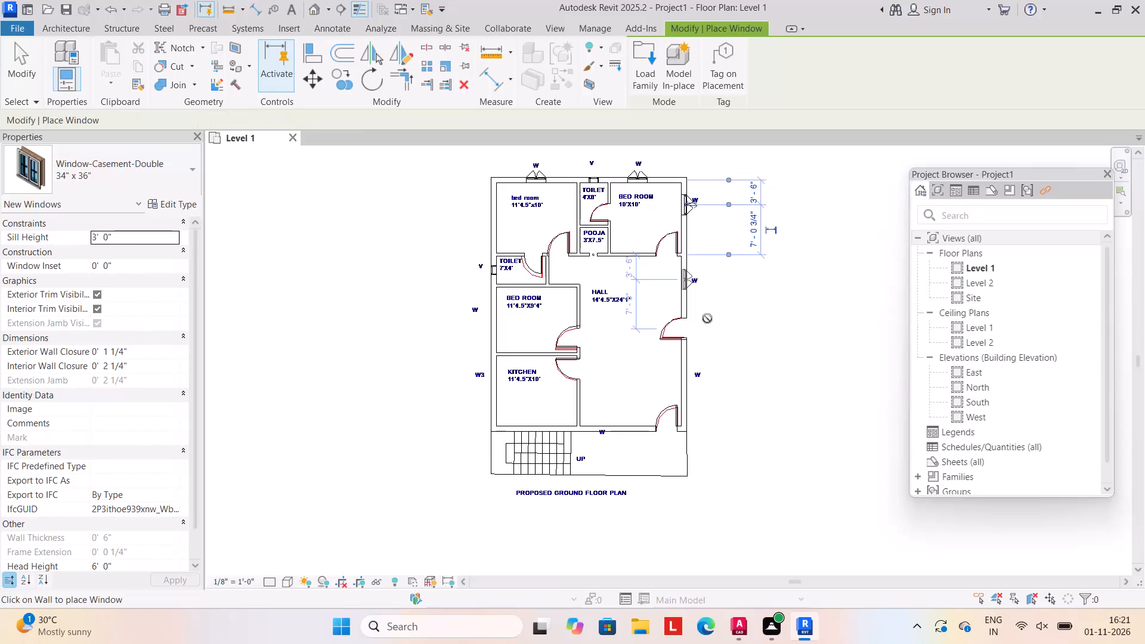
left_click(689, 373)
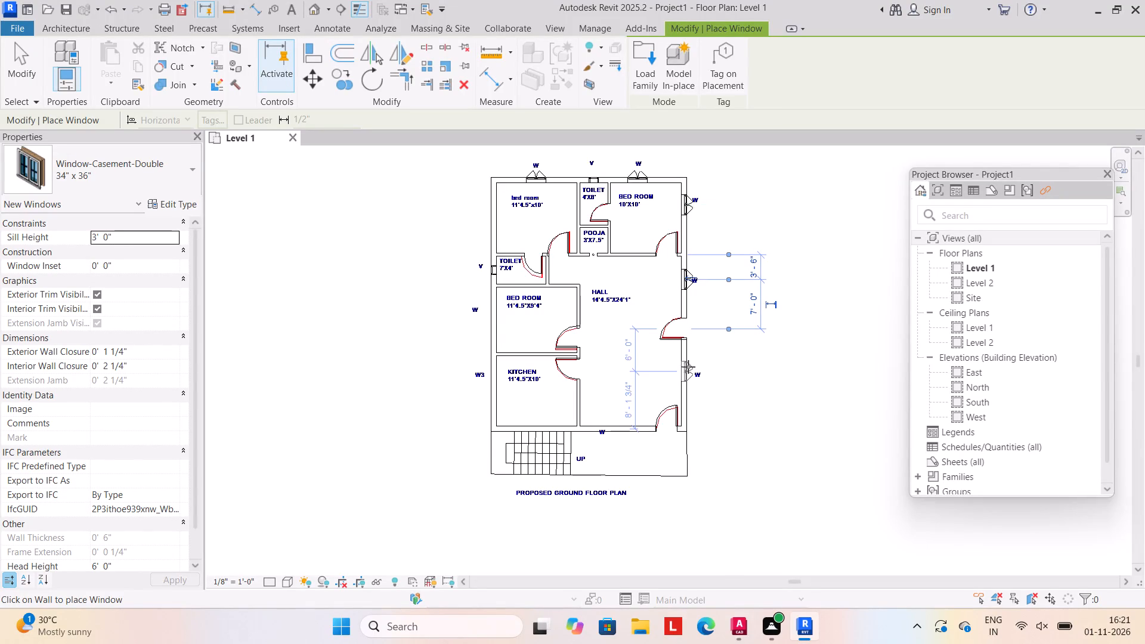
left_click(489, 312)
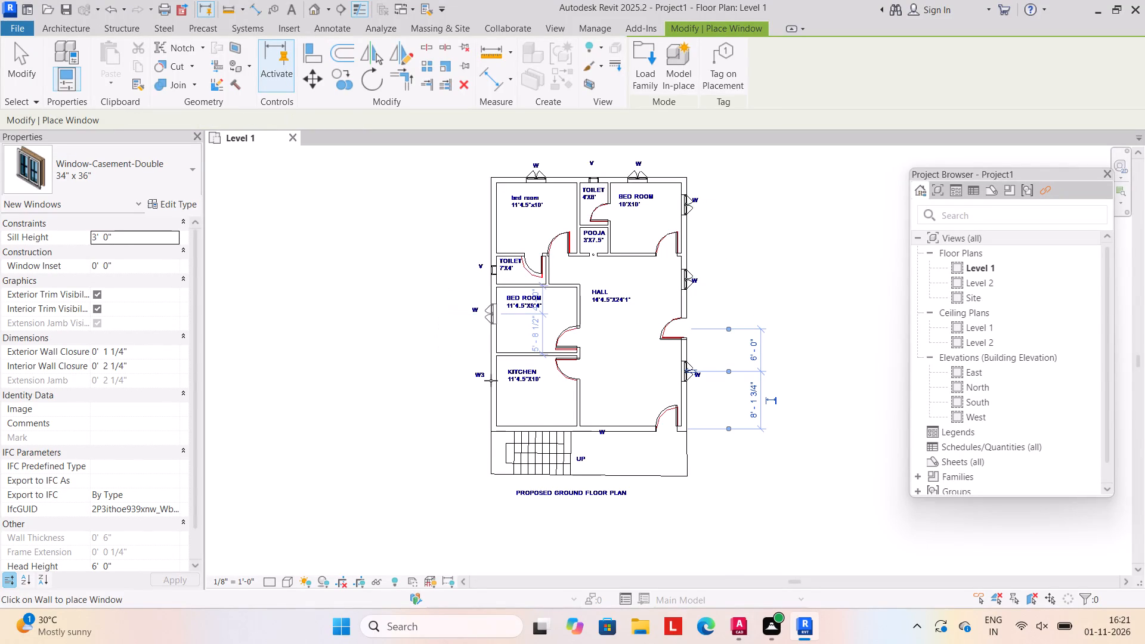
left_click(489, 382)
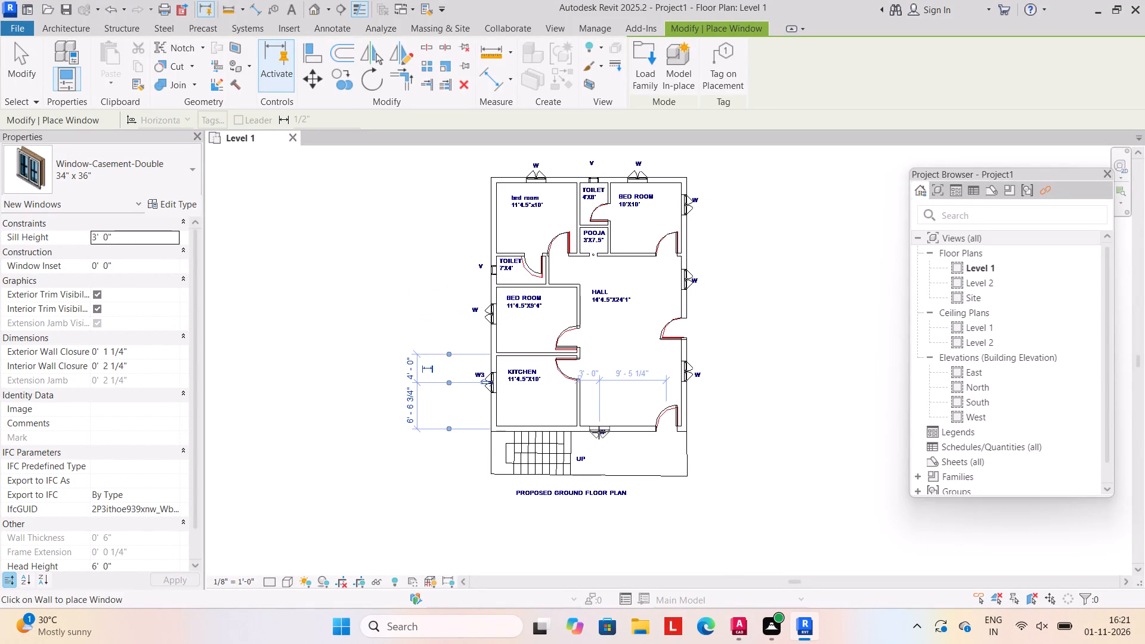
left_click(602, 432)
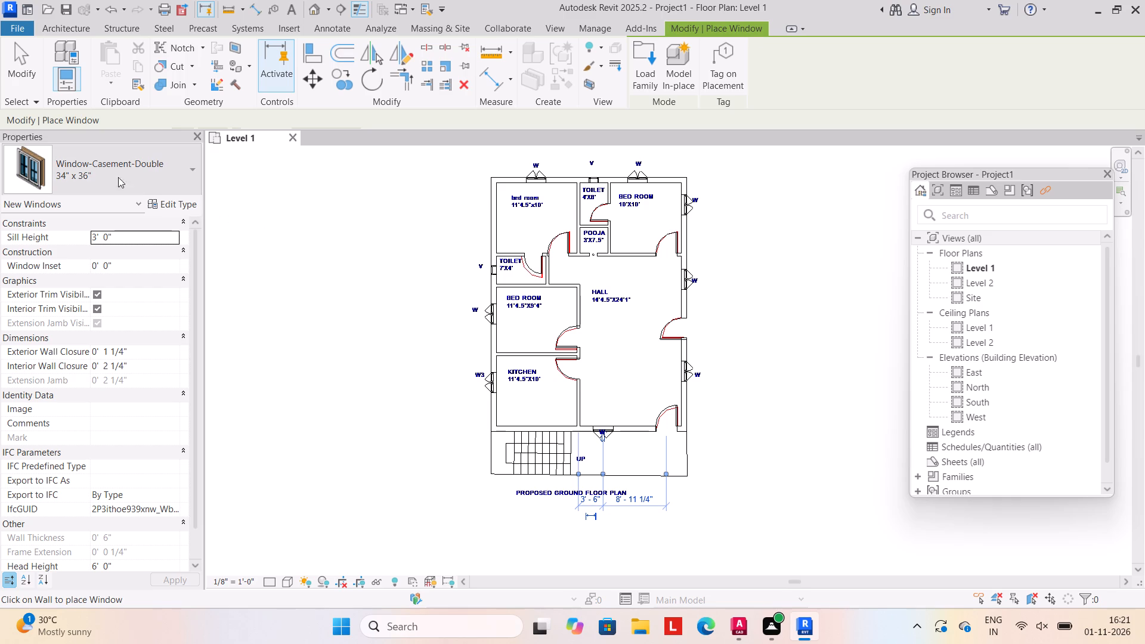
left_click(26, 67)
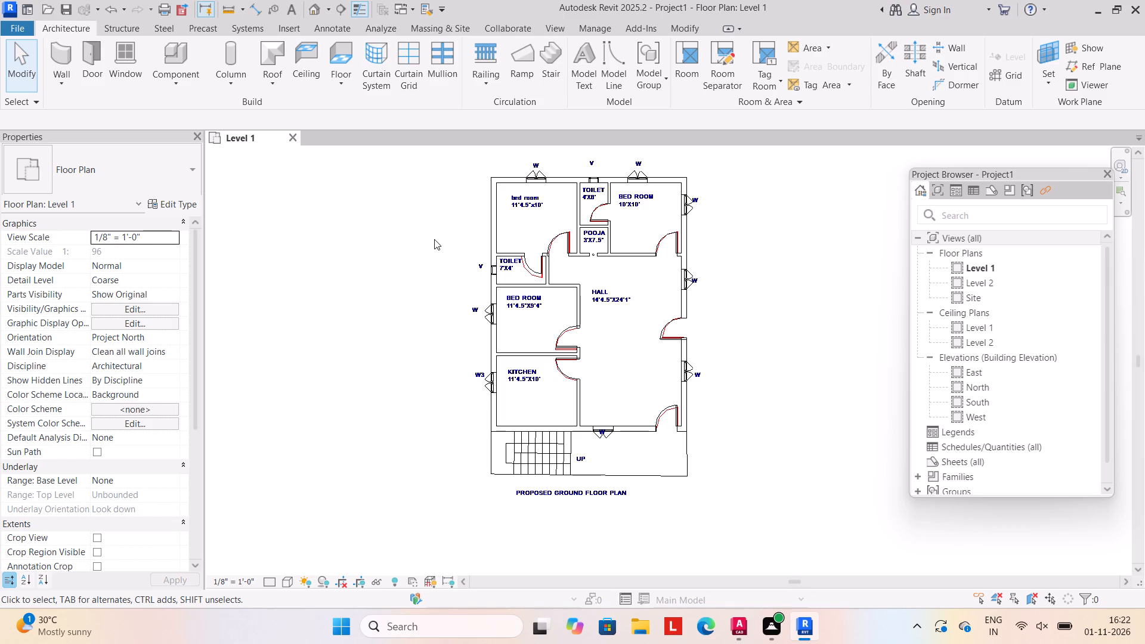
Create a U-shaped winder stair from Level 1 to Level 2 over the linked plan's stair symbol, open toward the UP label.
scroll(603, 335, "down", 1)
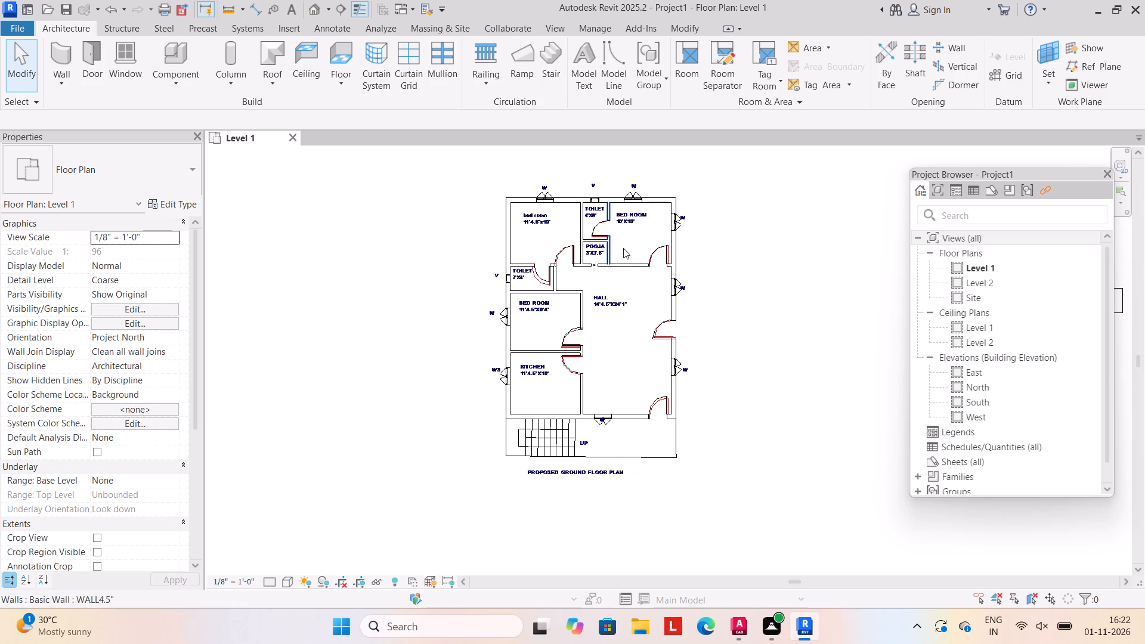
scroll(535, 423, "up", 2)
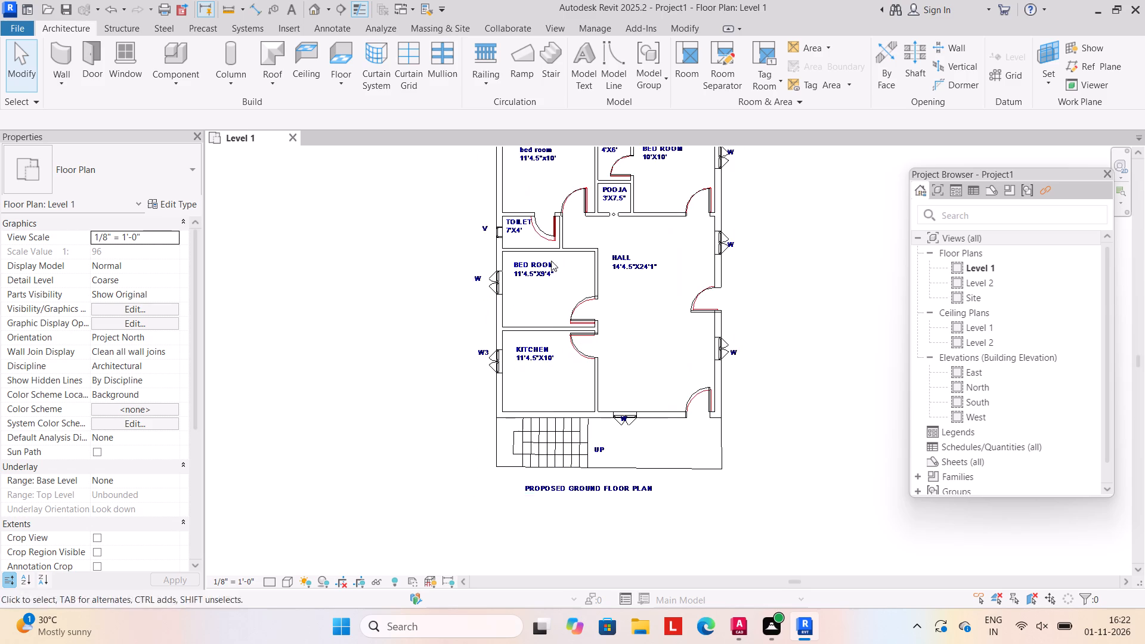
left_click(552, 78)
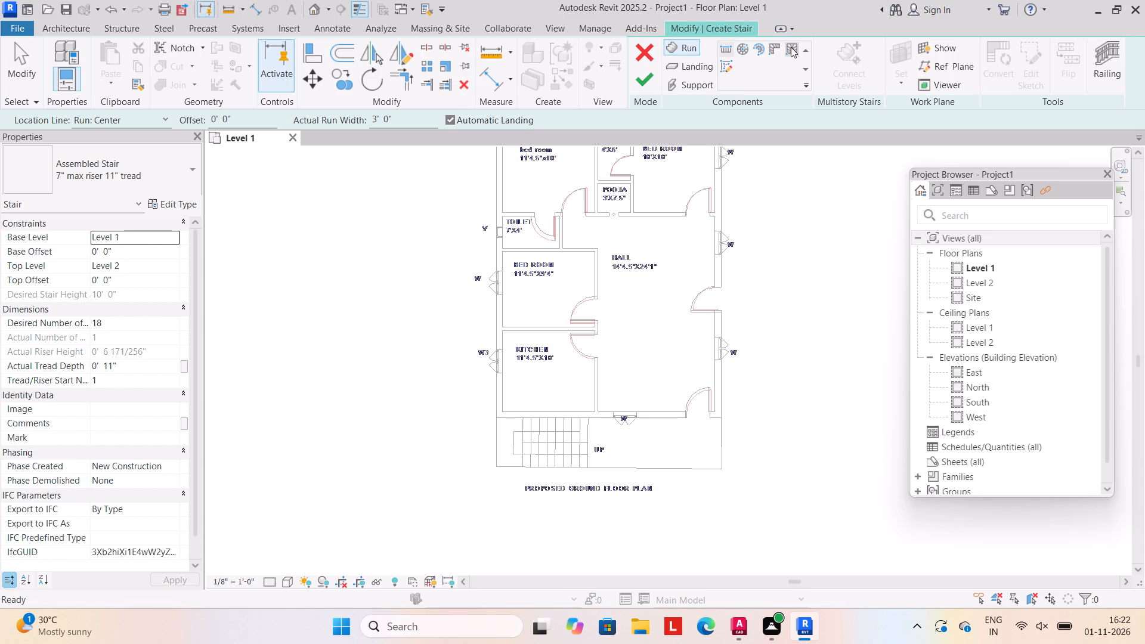
left_click(790, 47)
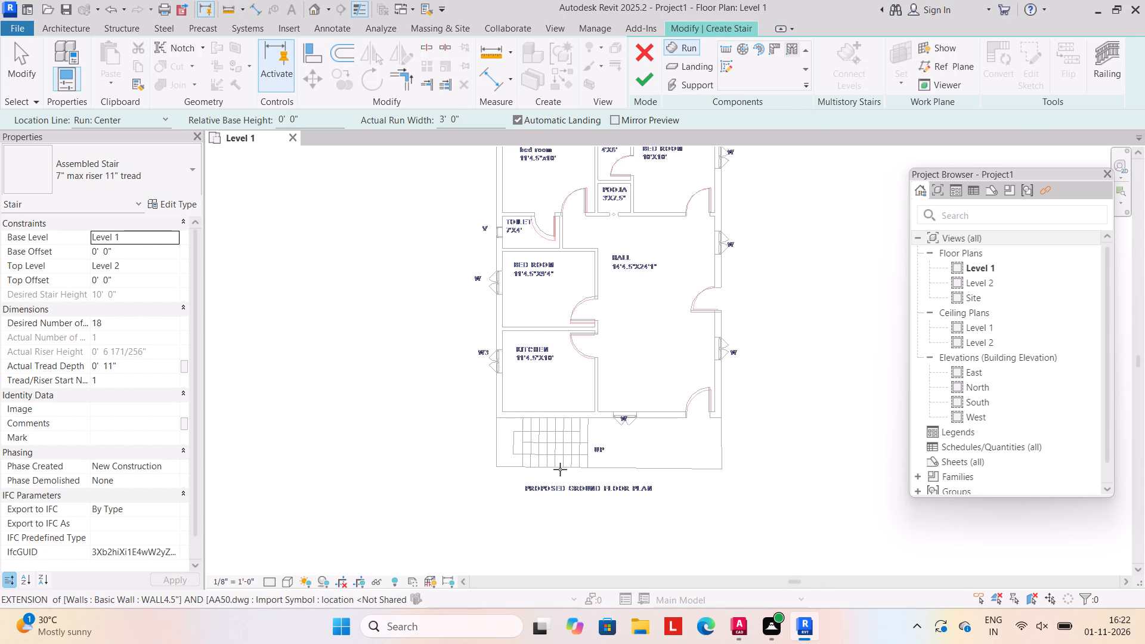
key("space")
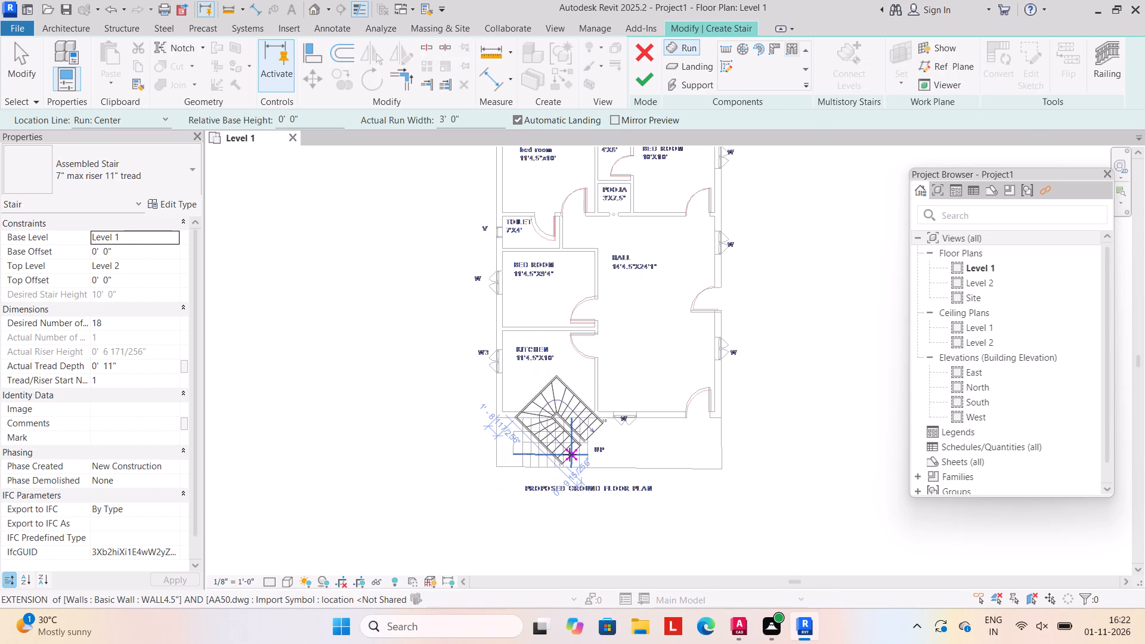
key("space")
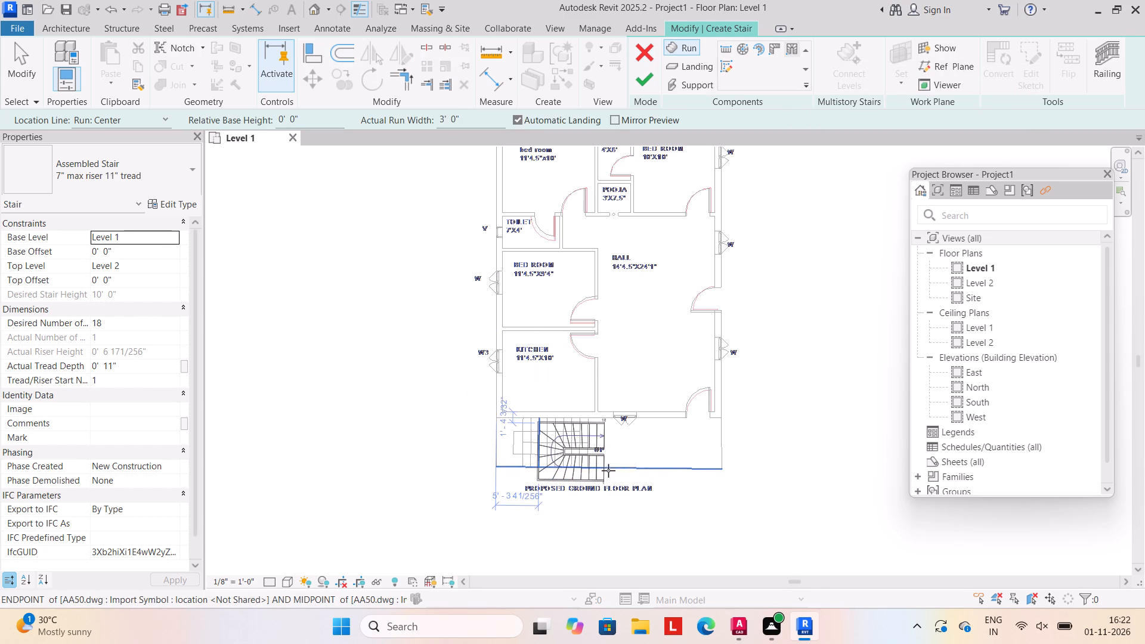
left_click(587, 464)
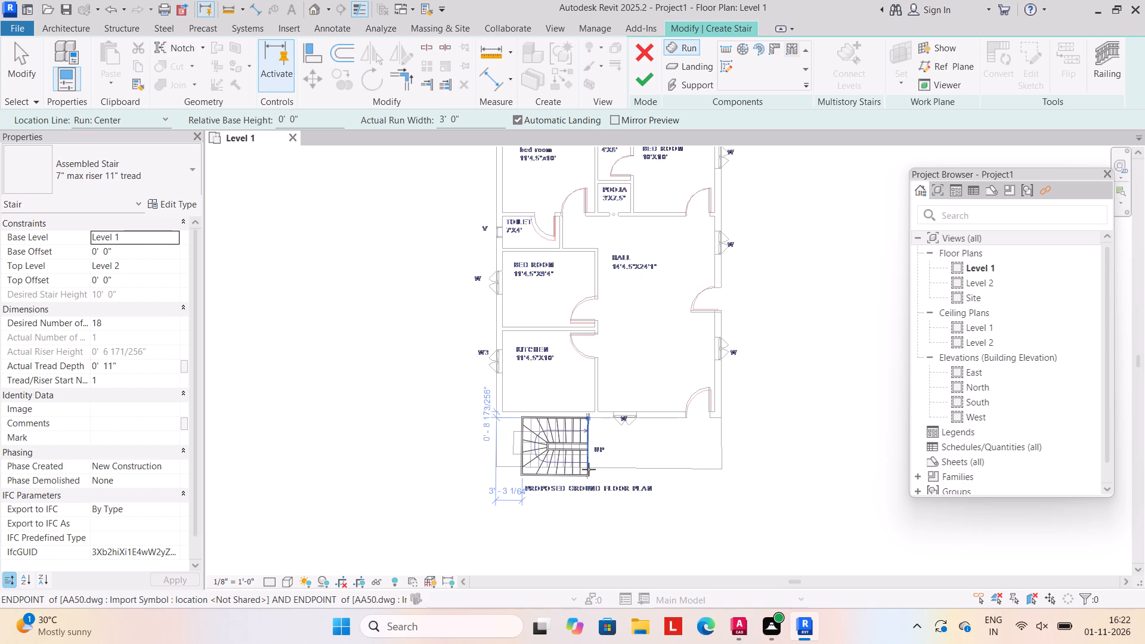
left_click(649, 84)
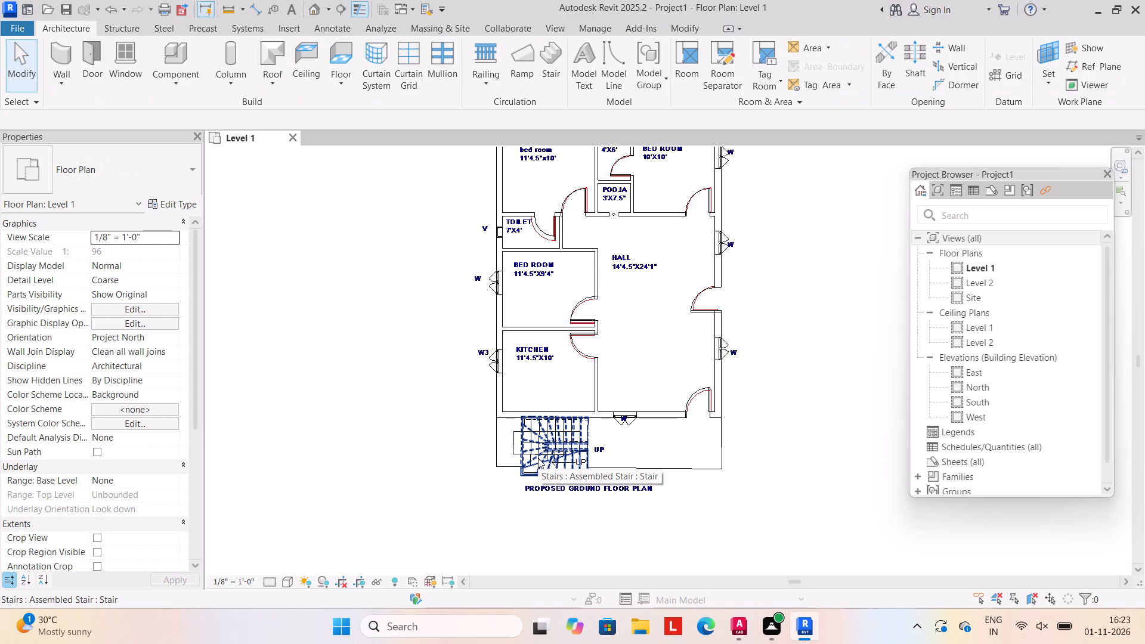
Edit the stair and narrow its winder run to a width of 2' 1".
left_click(594, 422)
left_click(570, 435)
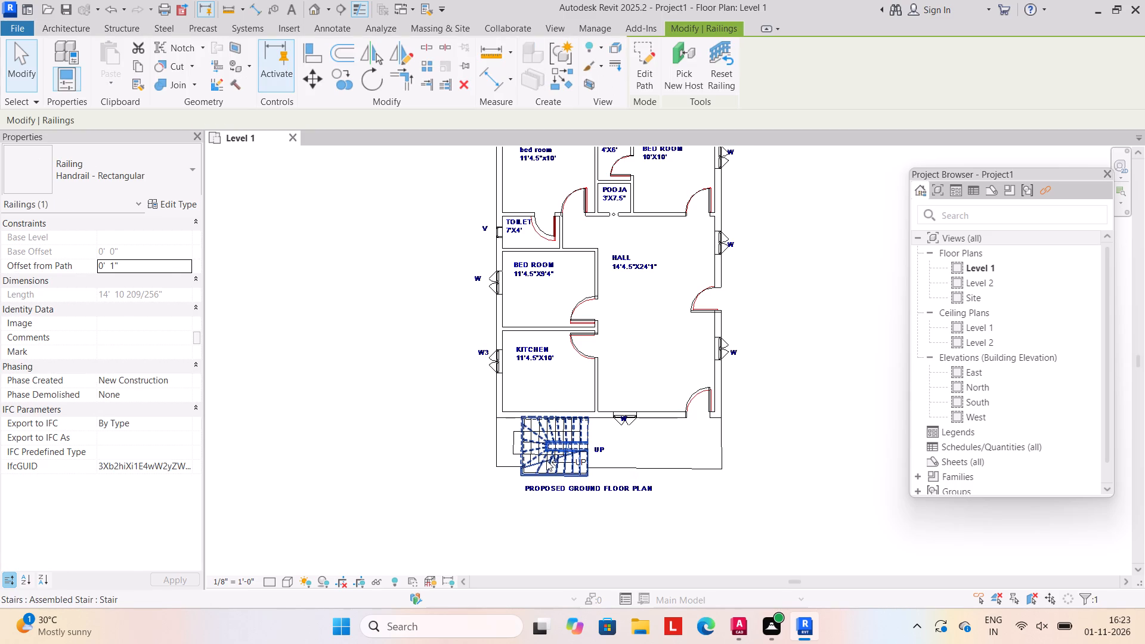
left_click(546, 460)
left_click(646, 76)
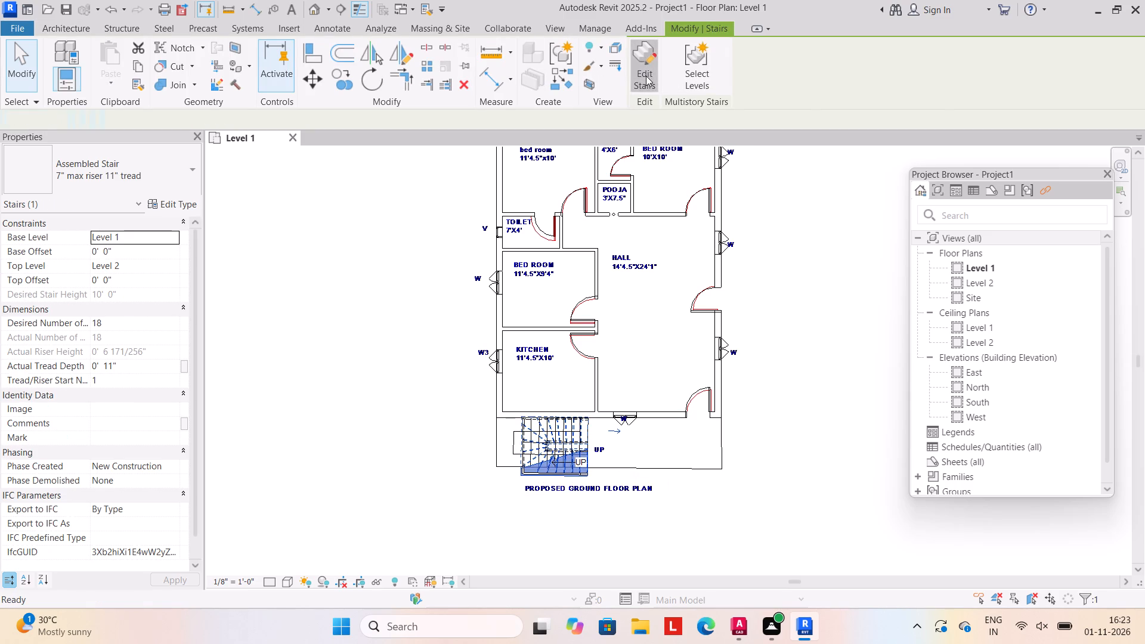
left_click(544, 439)
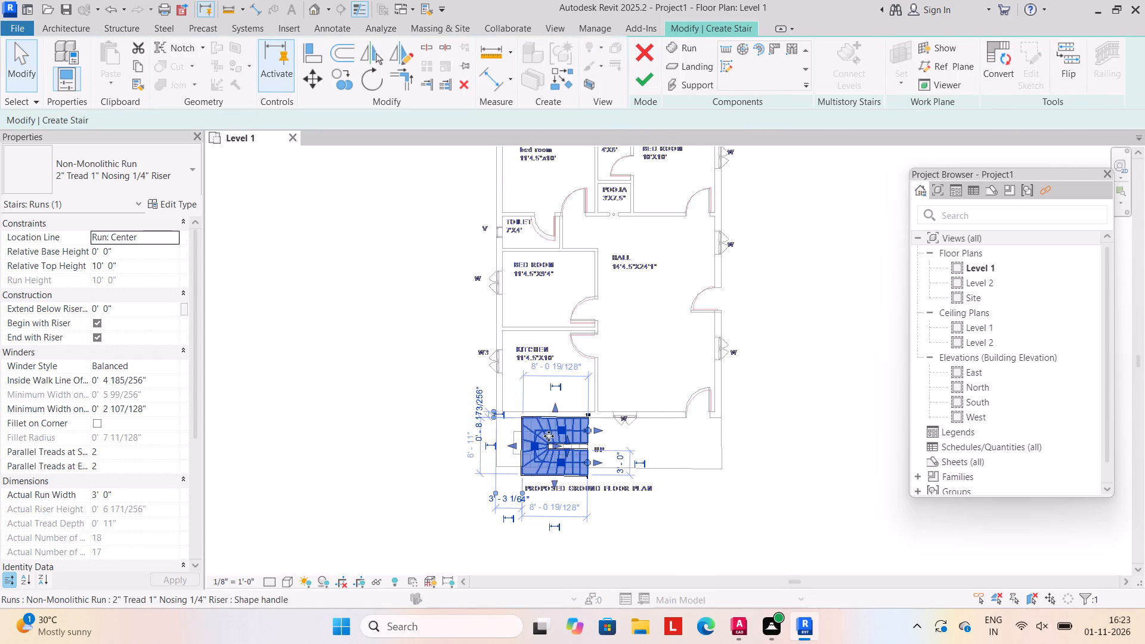
scroll(551, 435, "up", 4)
left_click_drag(558, 394, 553, 422)
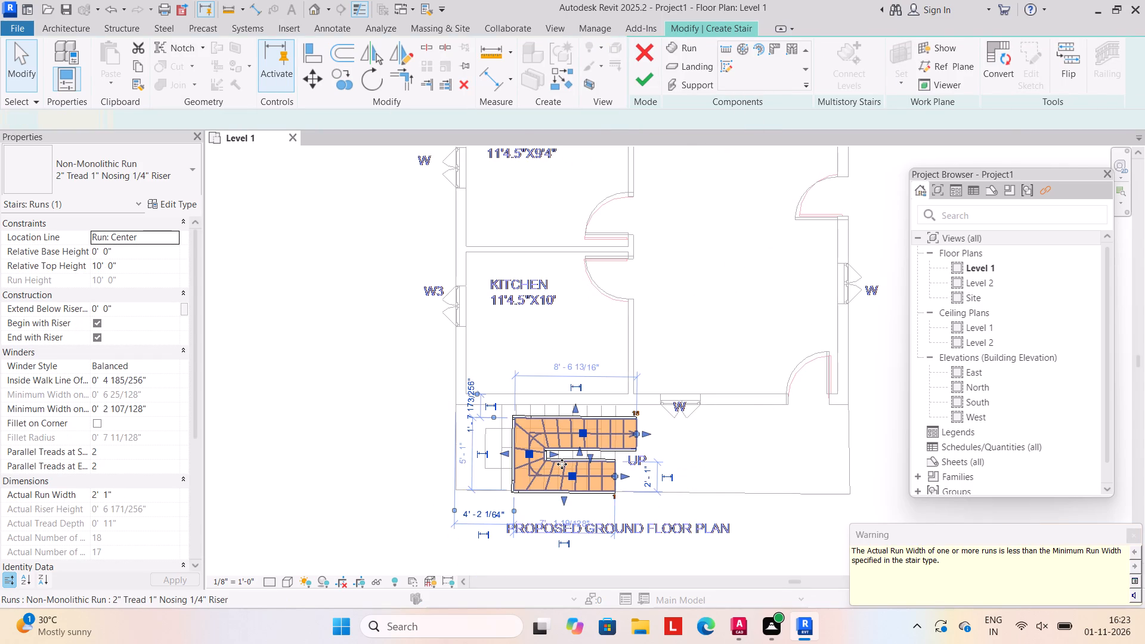
left_click(562, 463)
left_click(363, 370)
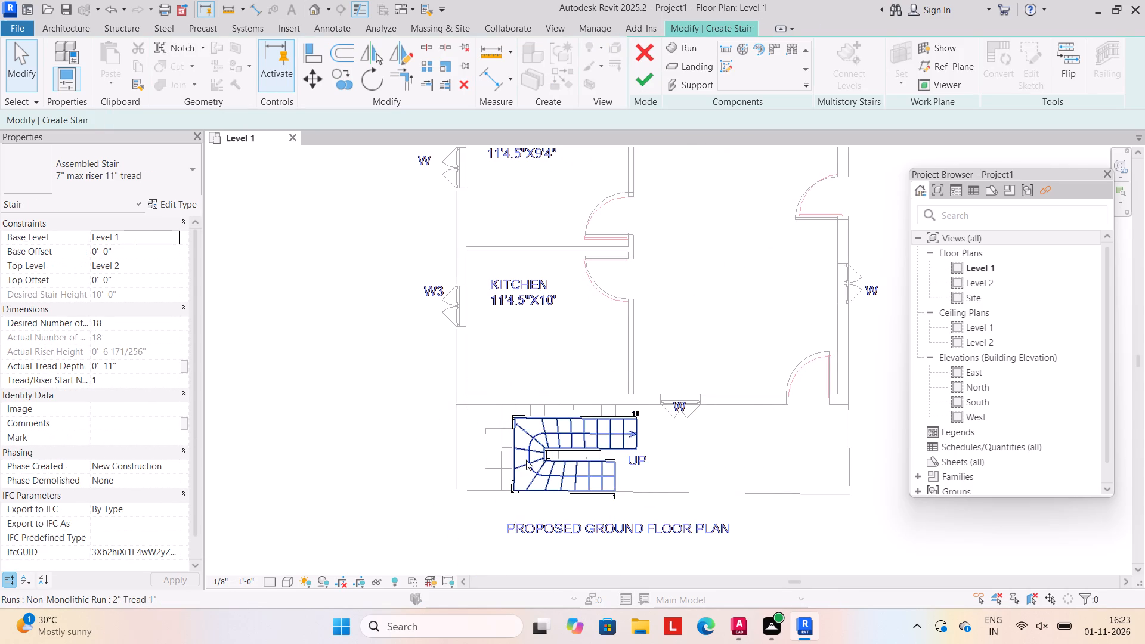
Nudge the winder run two increments toward the kitchen wall to fit the plan's stair area, and finish the stair edit.
left_click(527, 460)
key("Up")
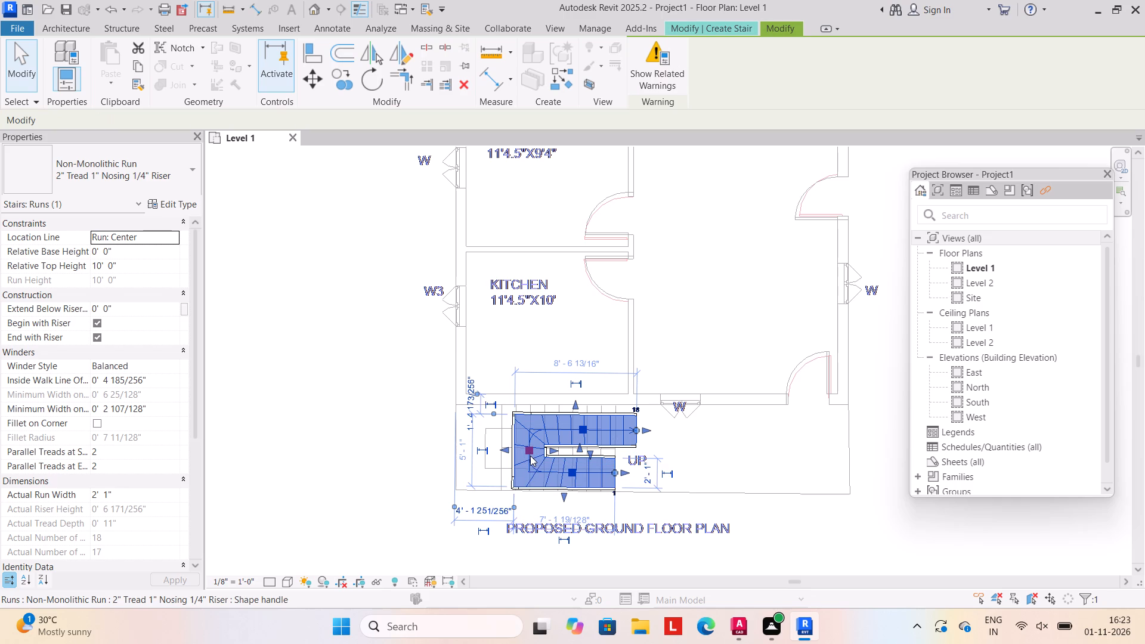
key("Up")
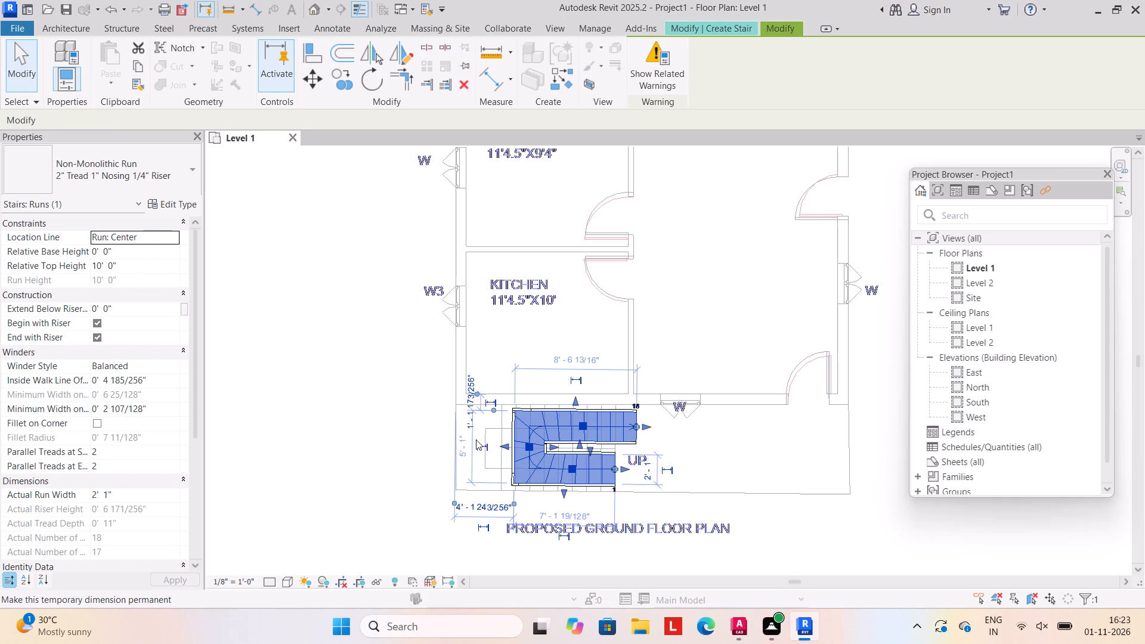
left_click(328, 369)
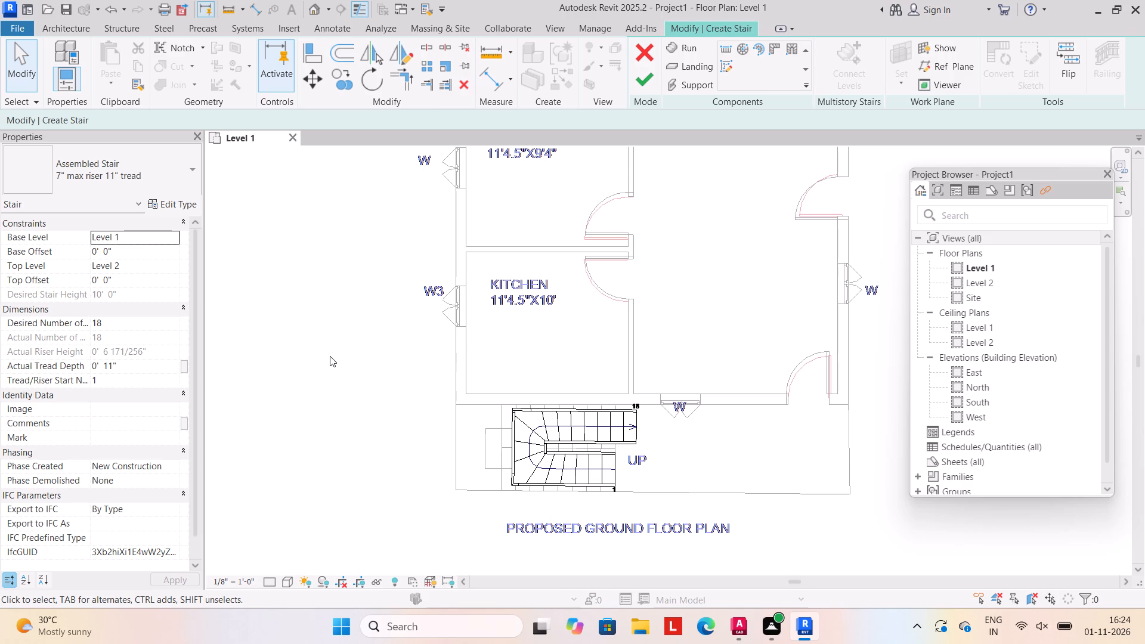
middle_click_drag(340, 369, 382, 369)
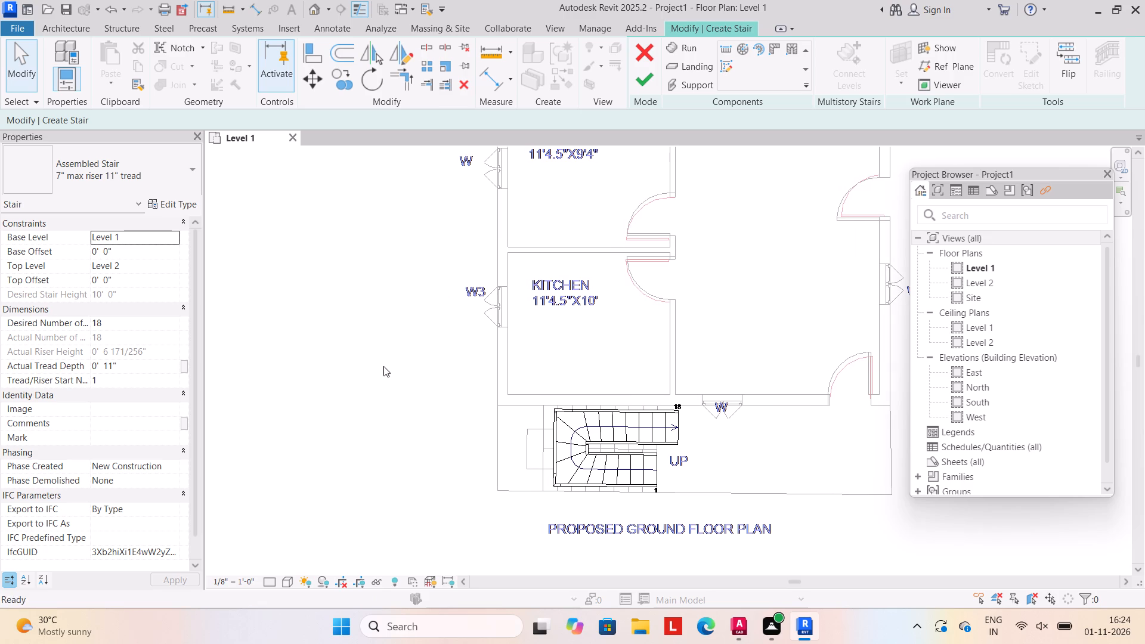
left_click(645, 85)
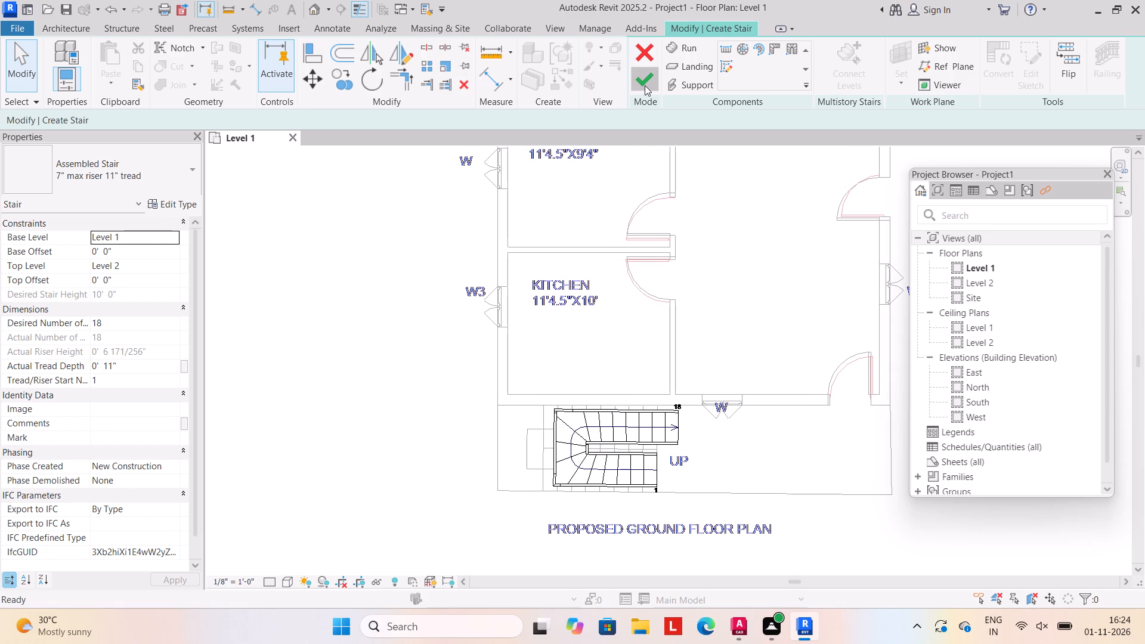
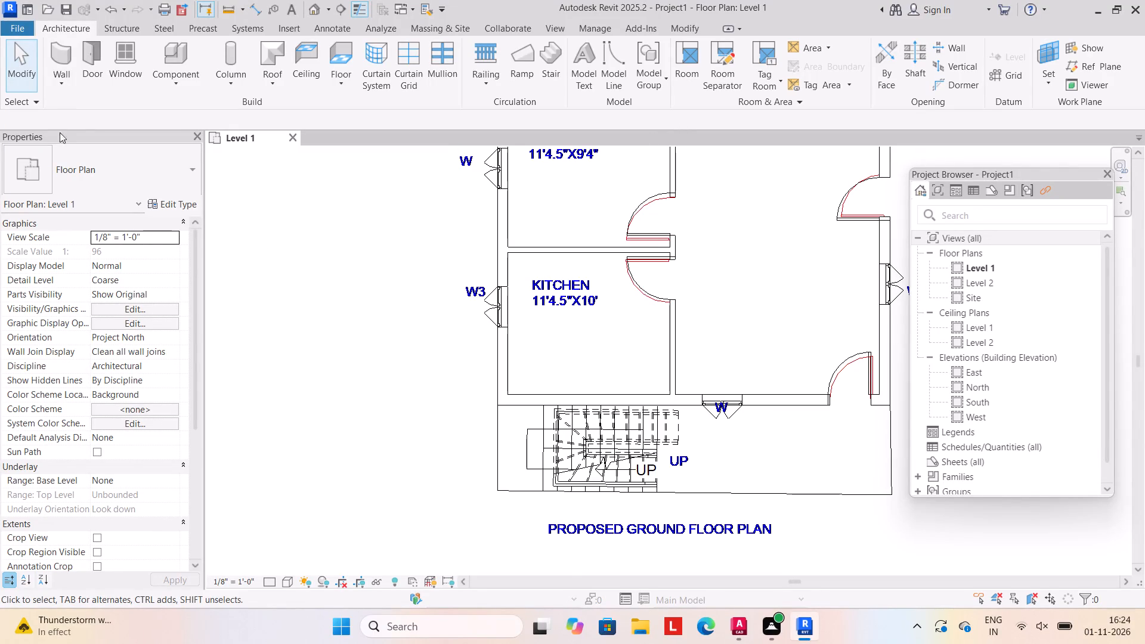
Draw 10' high WALL4.5" walls around the stair area, 6' out from the kitchen's outer corner, then along the front past the stair.
left_click(58, 83)
left_click(84, 109)
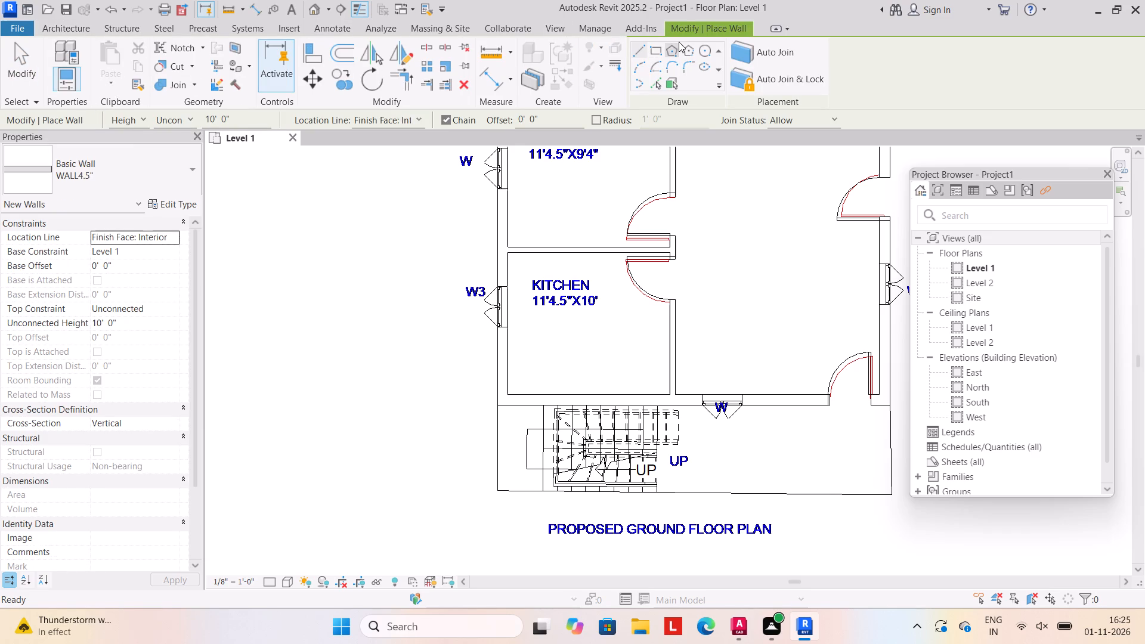
left_click(657, 47)
scroll(522, 385, "up", 1)
middle_click_drag(522, 385, 521, 378)
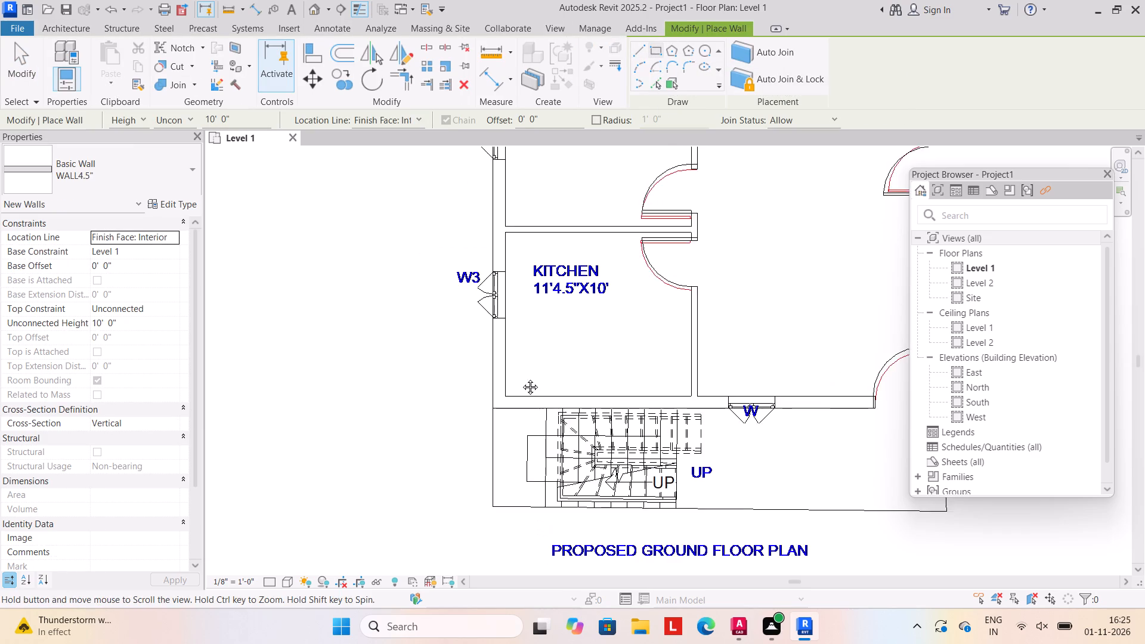
middle_click_drag(521, 378, 534, 288)
left_click(503, 304)
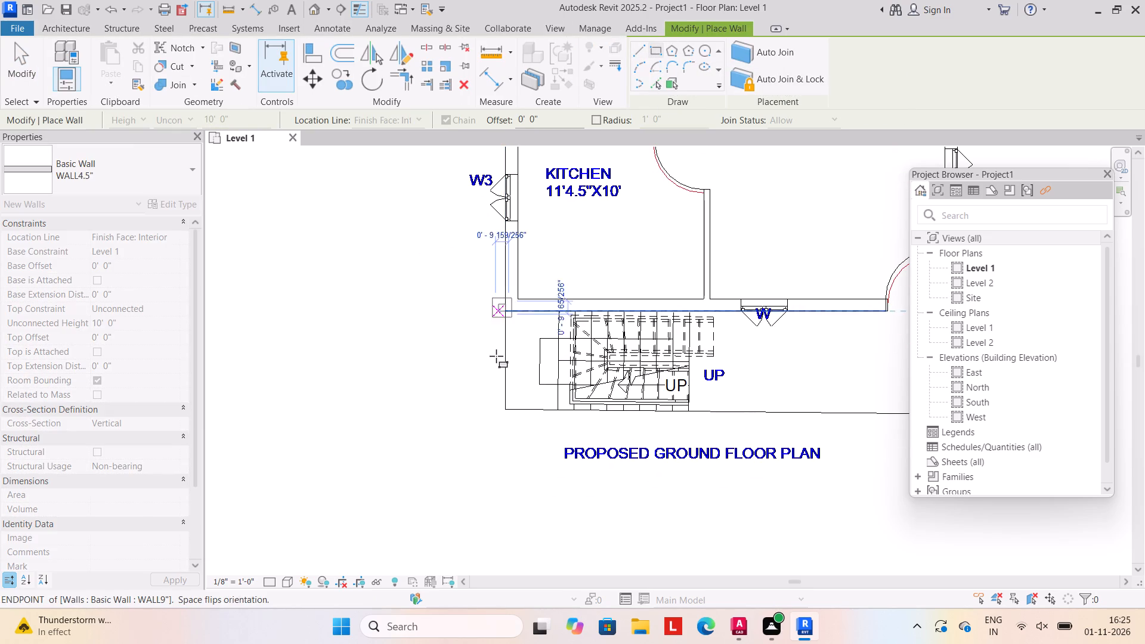
left_click(635, 46)
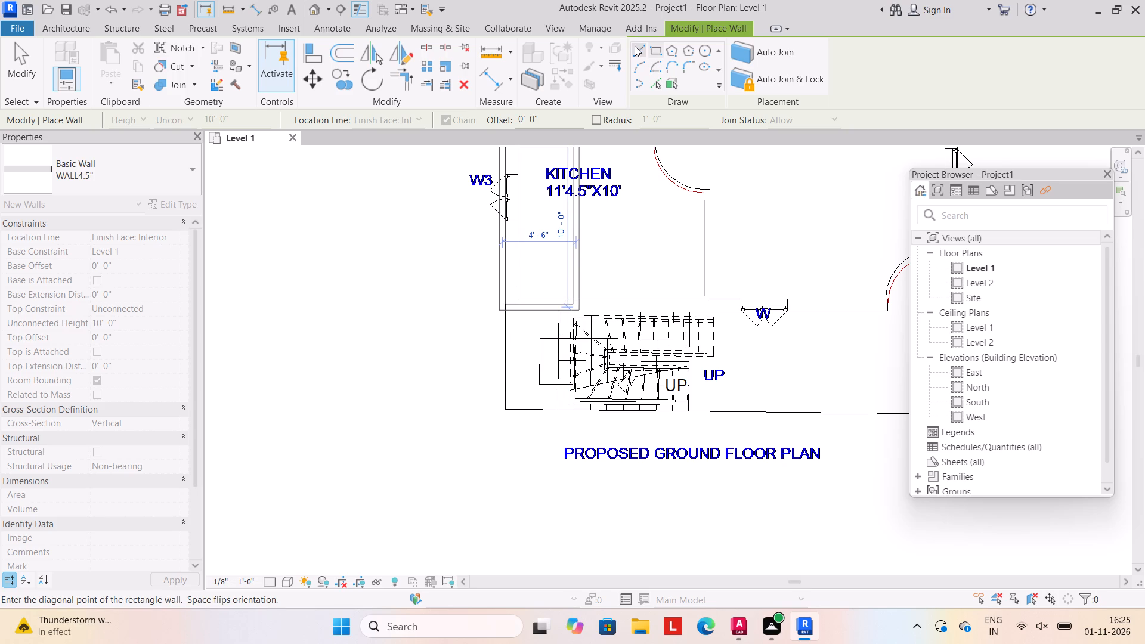
left_click_drag(505, 306, 506, 315)
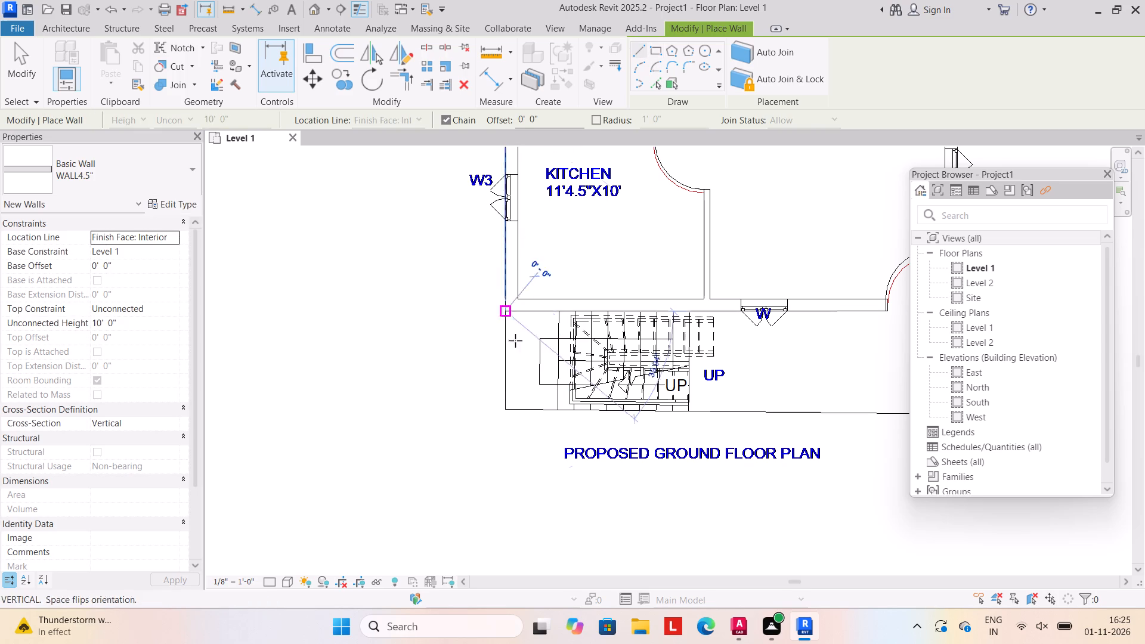
left_click(505, 408)
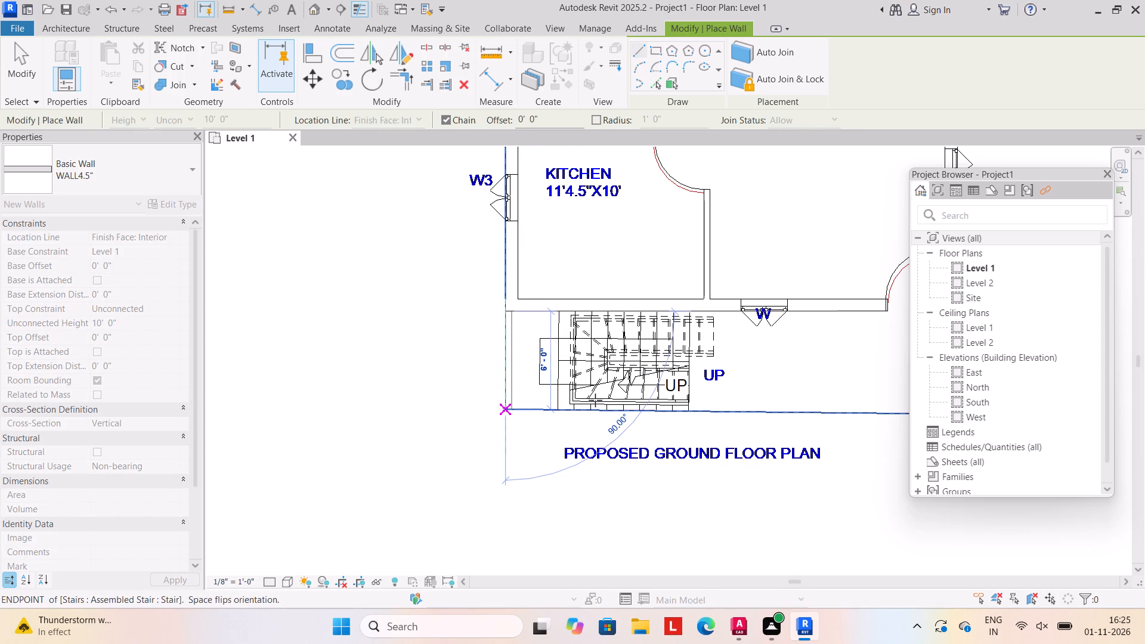
key("space")
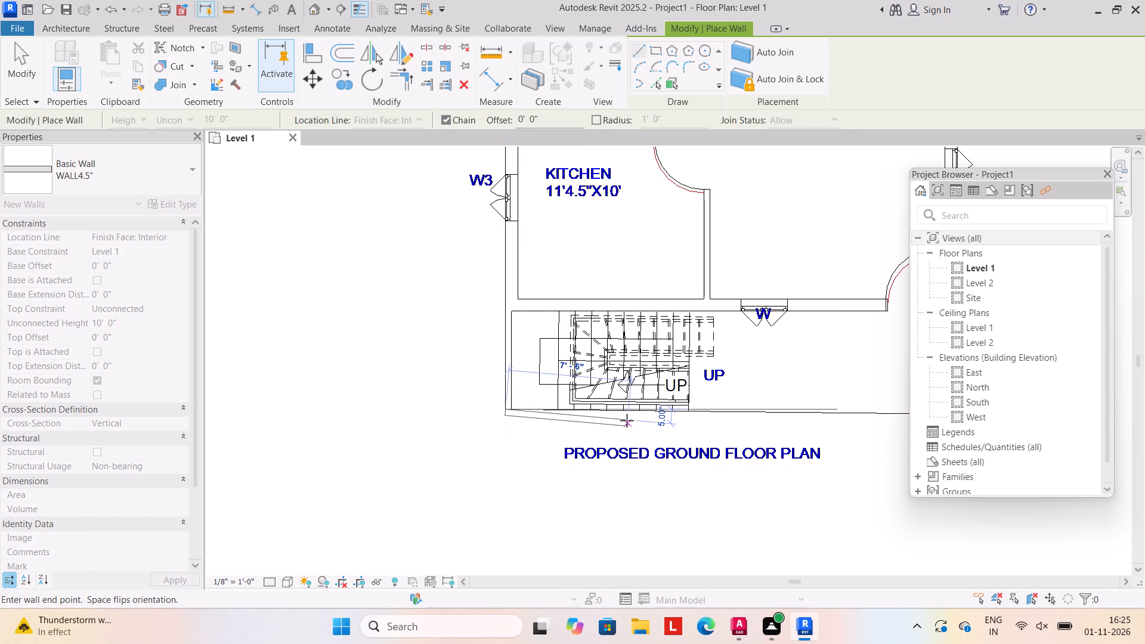
left_click(722, 411)
key("Escape")
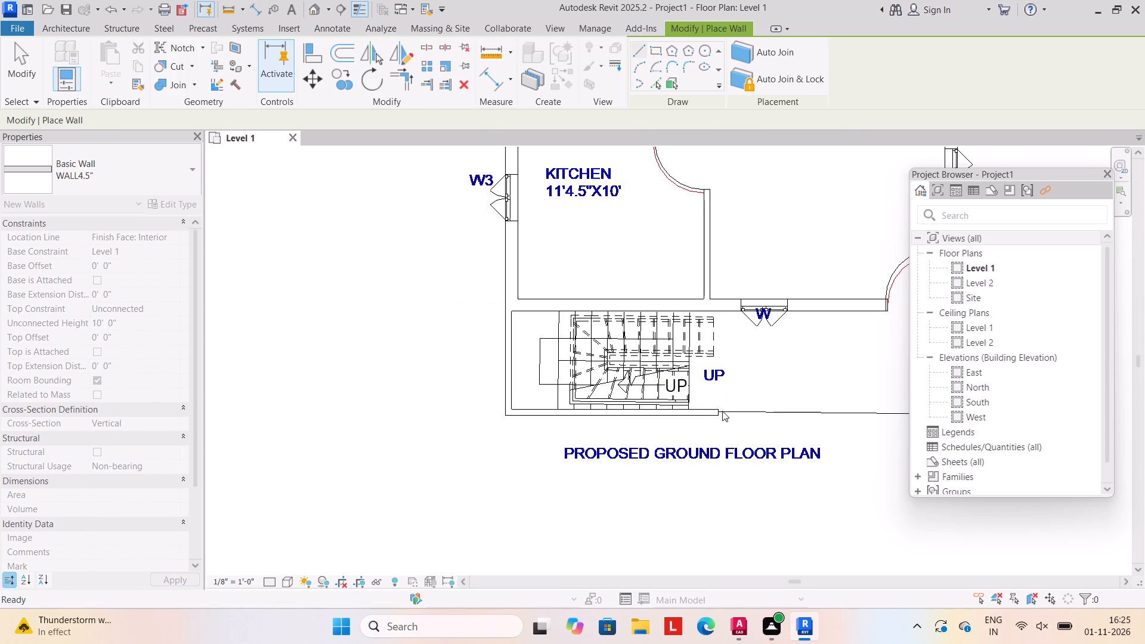
key("Escape")
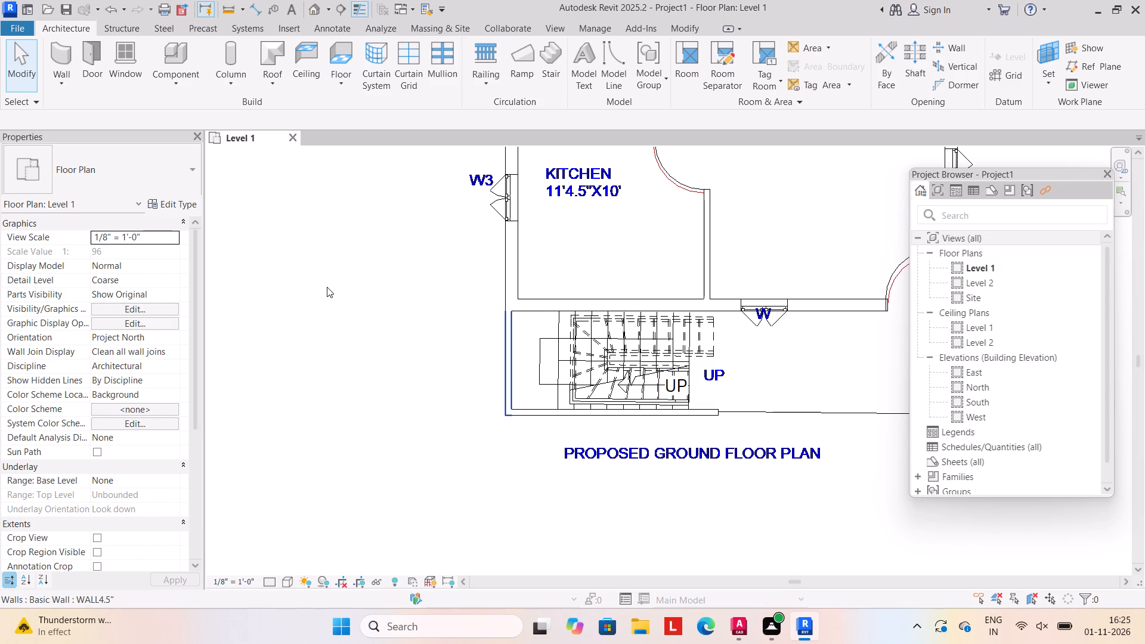
Draw a rectangular WALL4.5" boundary wall, 5' high and about 48' by 69', around the whole building.
scroll(327, 287, "down", 2)
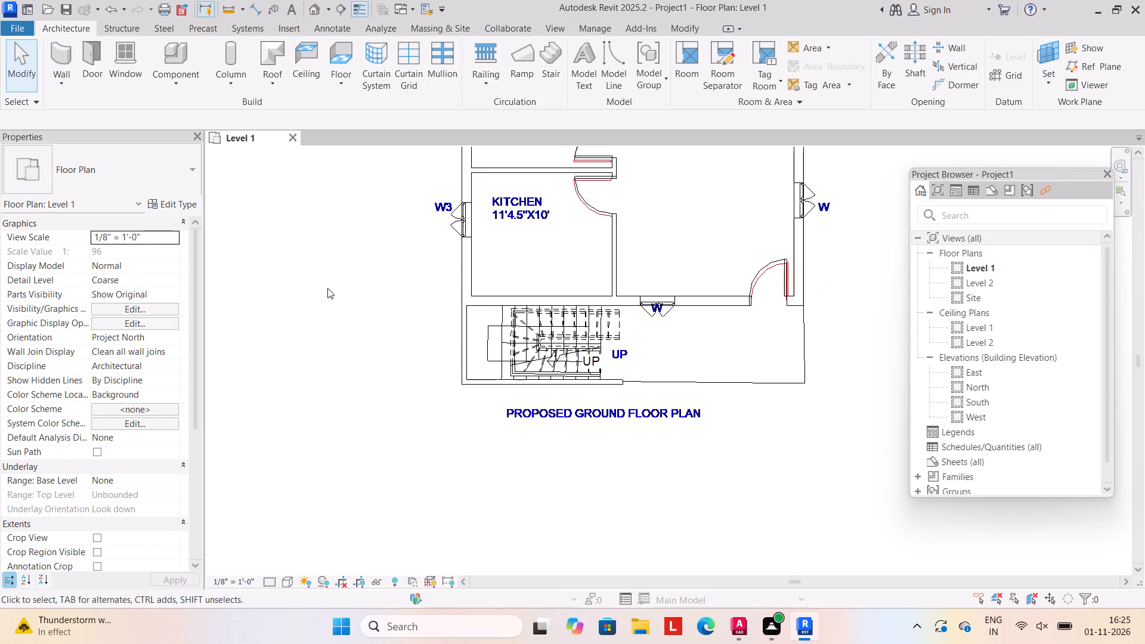
scroll(327, 288, "down", 1)
middle_click_drag(329, 347, 329, 366)
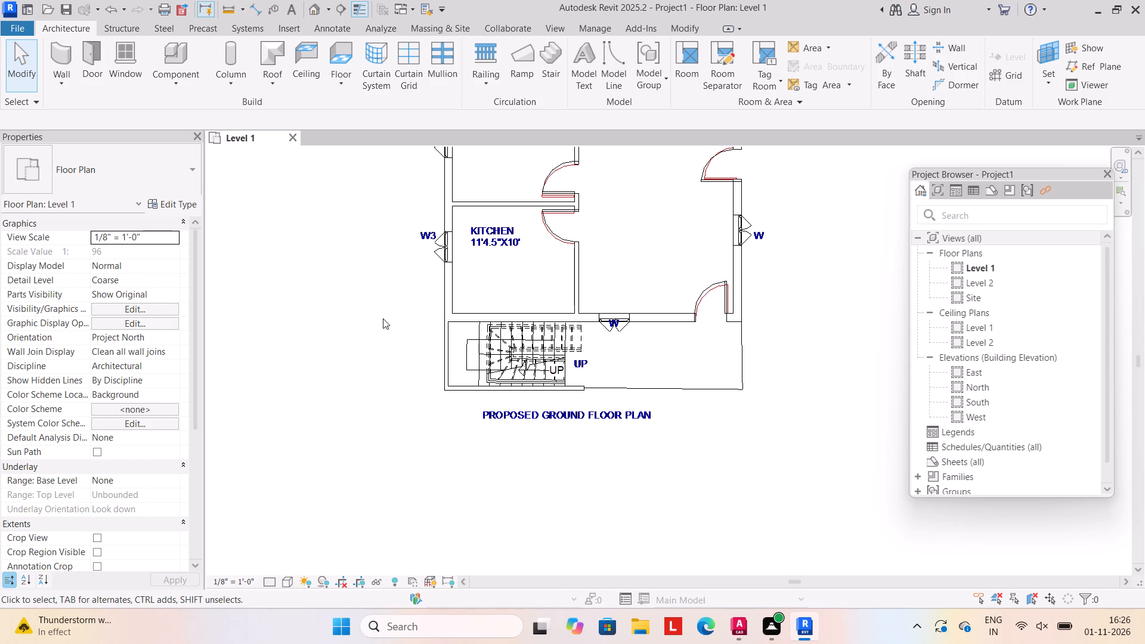
scroll(384, 317, "down", 1)
middle_click_drag(384, 315, 393, 342)
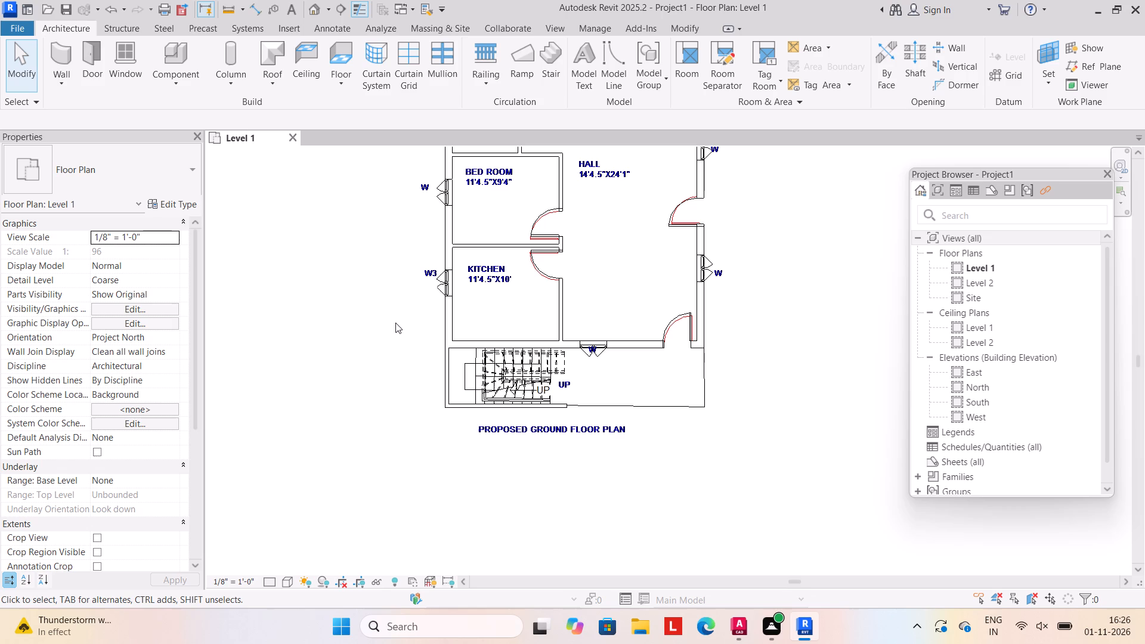
scroll(395, 324, "down", 2)
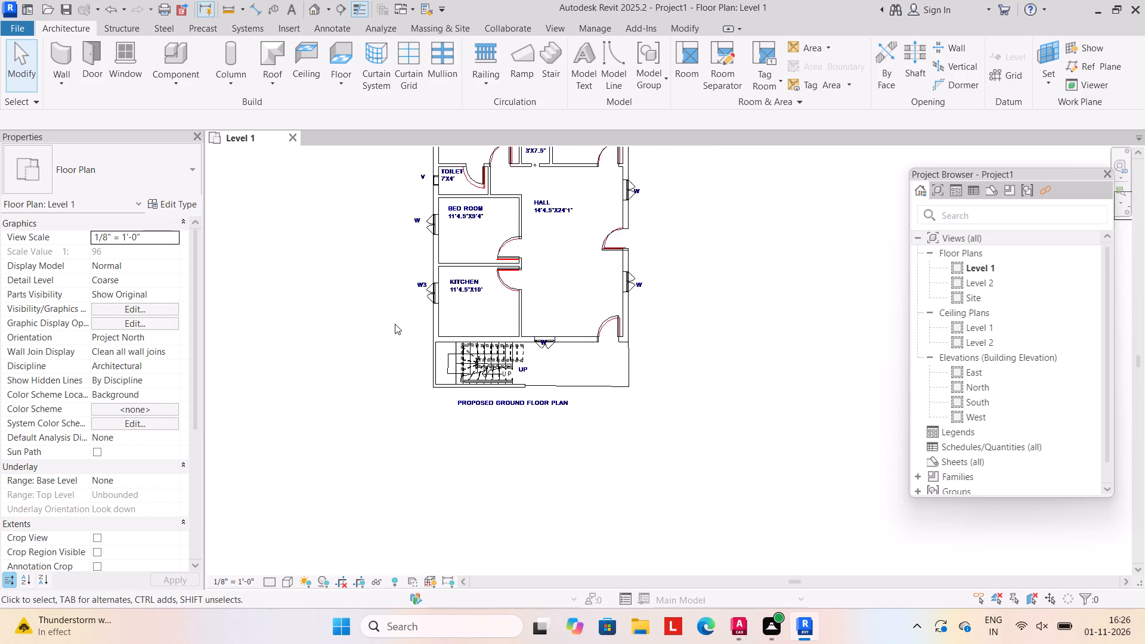
scroll(395, 324, "down", 1)
middle_click_drag(410, 323, 453, 345)
scroll(451, 336, "down", 1)
middle_click(451, 336)
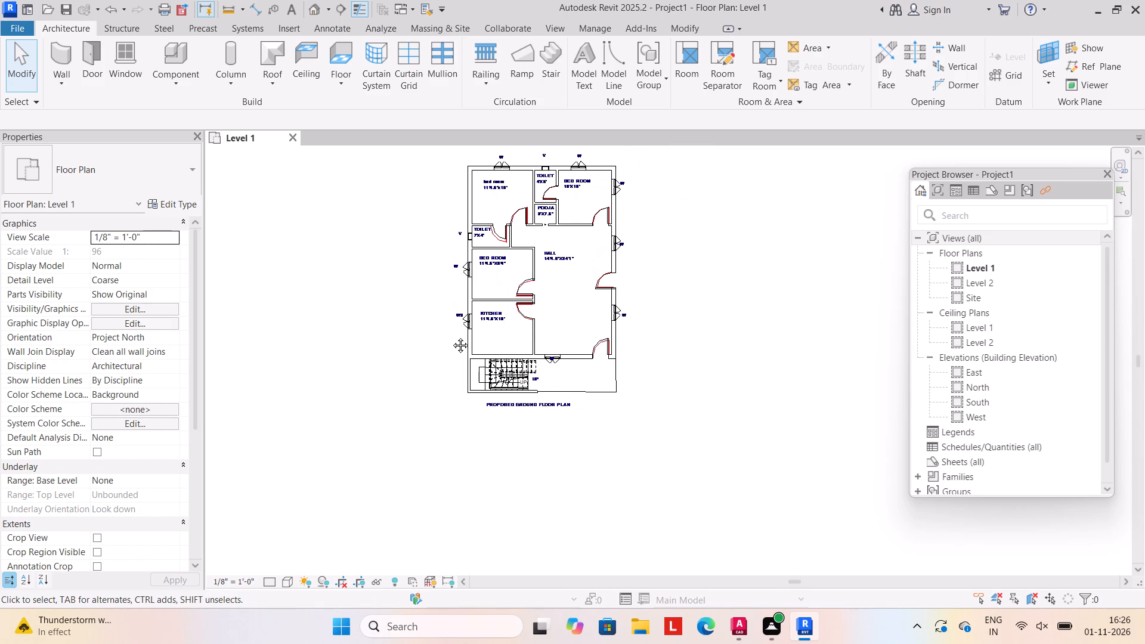
scroll(409, 311, "down", 1)
middle_click_drag(441, 324, 449, 329)
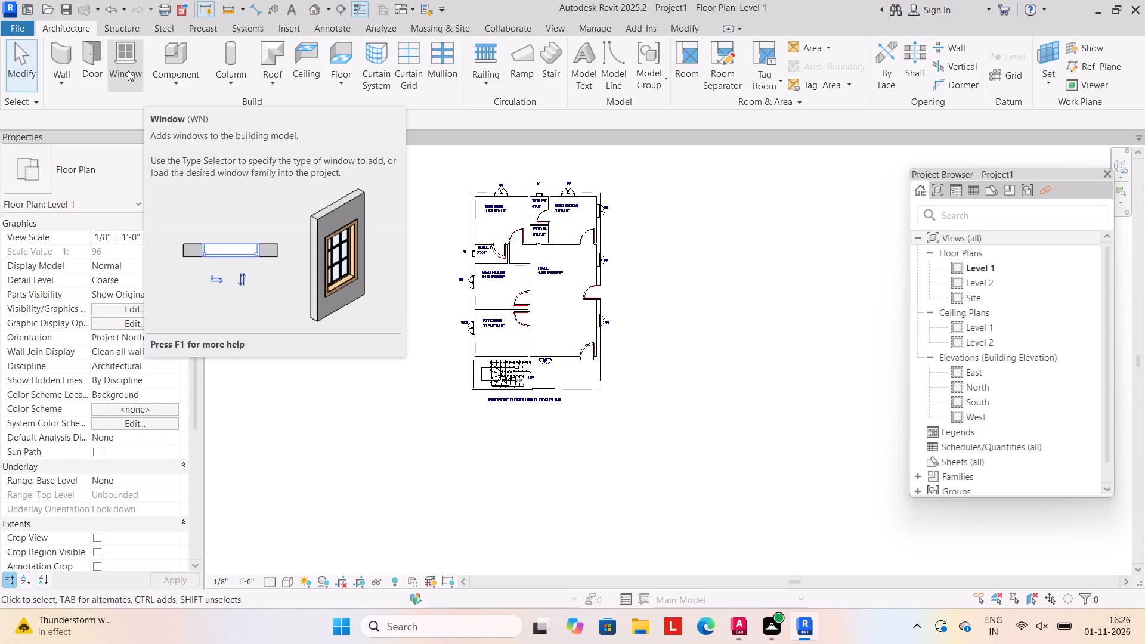
left_click(61, 95)
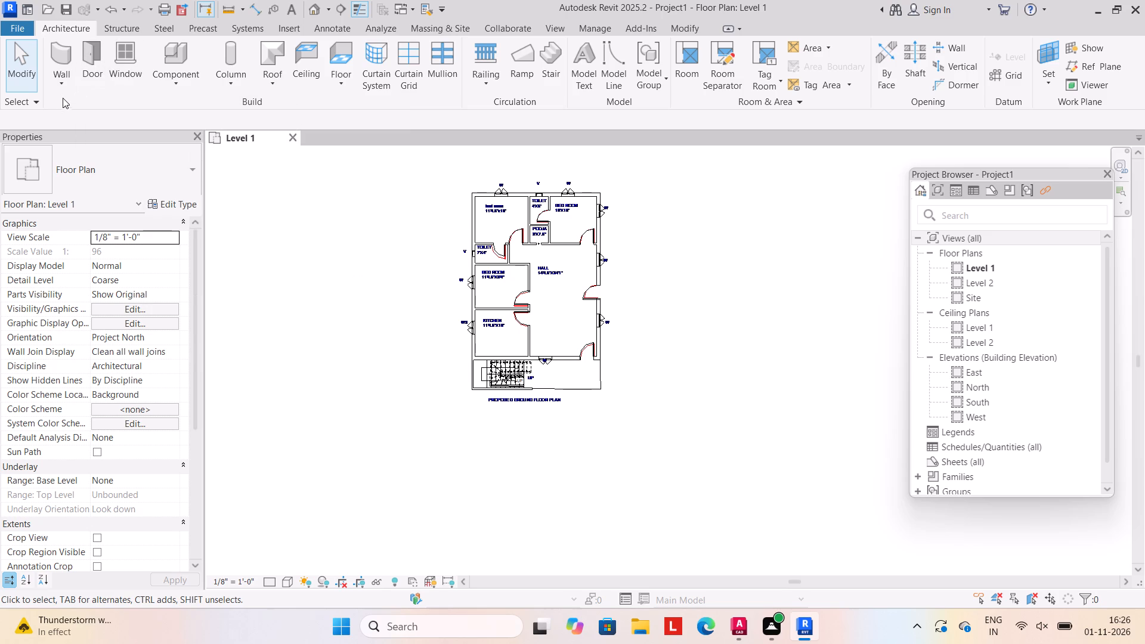
left_click(66, 90)
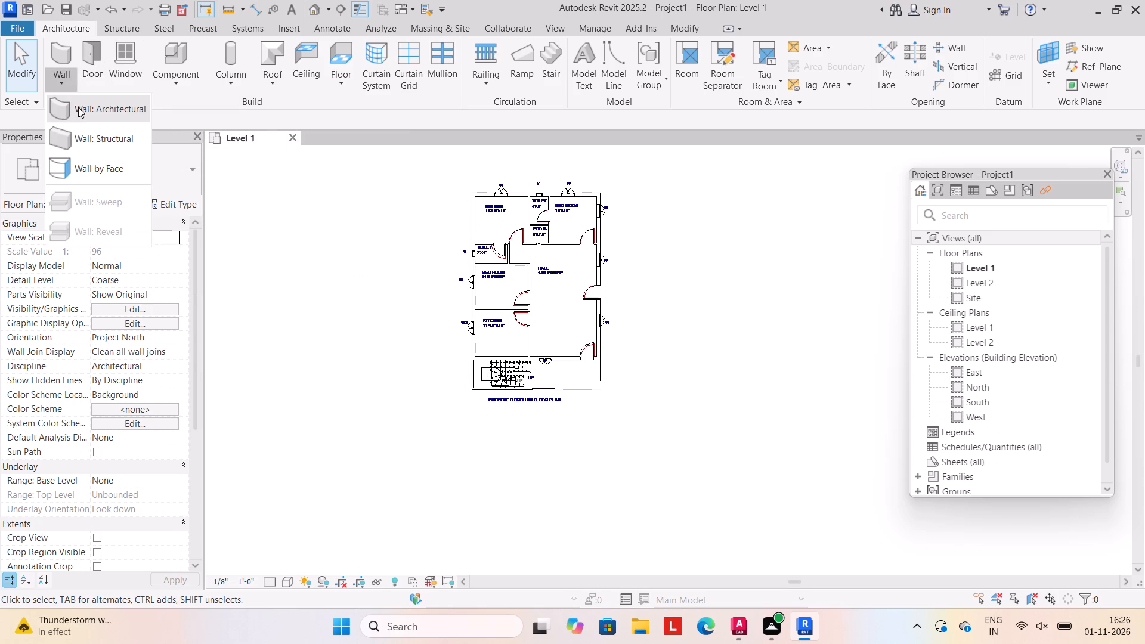
left_click(78, 107)
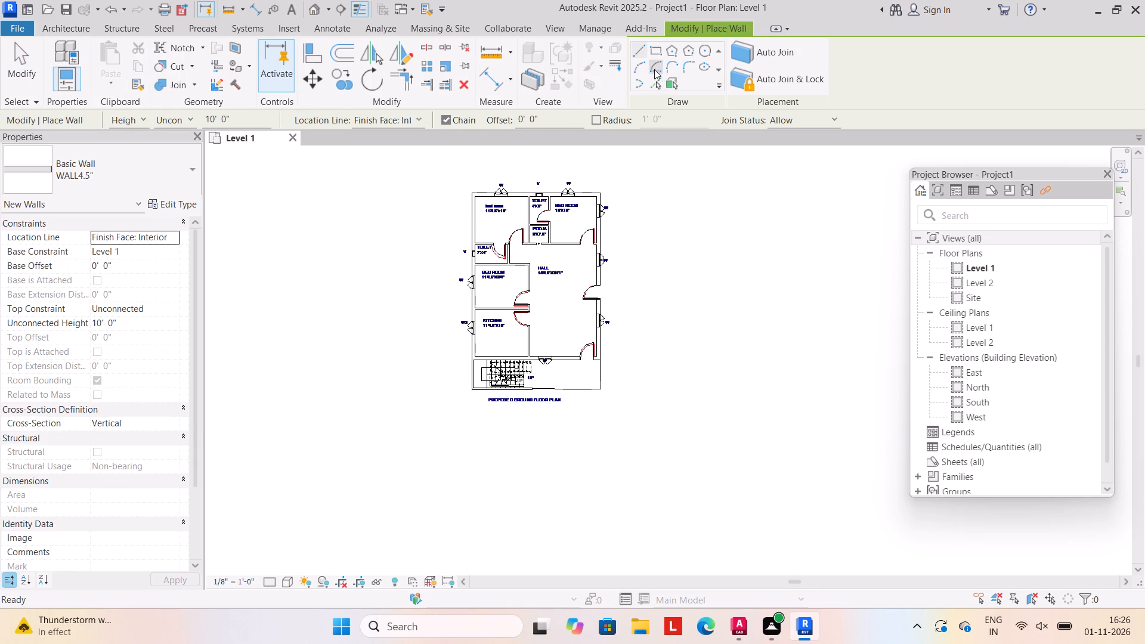
left_click(655, 50)
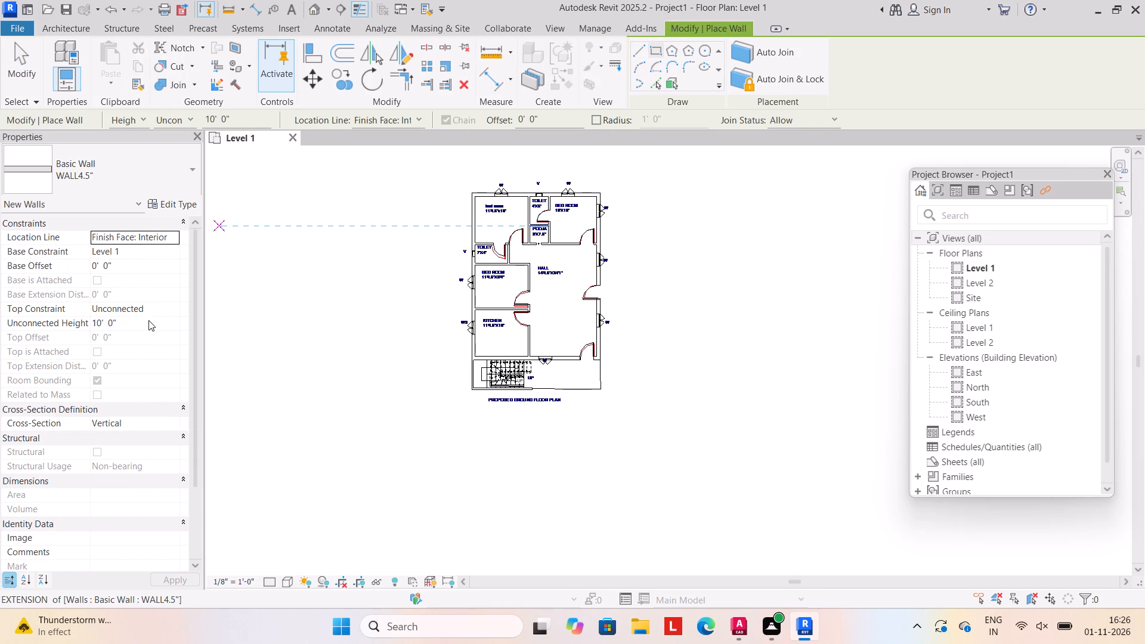
left_click(148, 320)
type("5'")
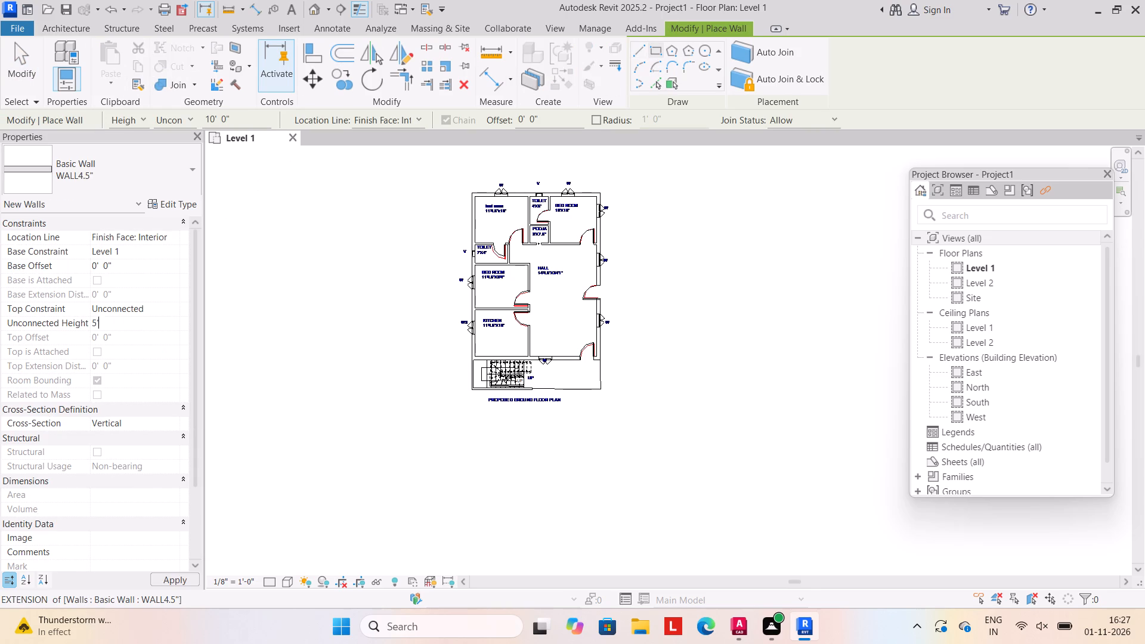
key("Return")
scroll(235, 387, "down", 1)
middle_click_drag(254, 401, 342, 413)
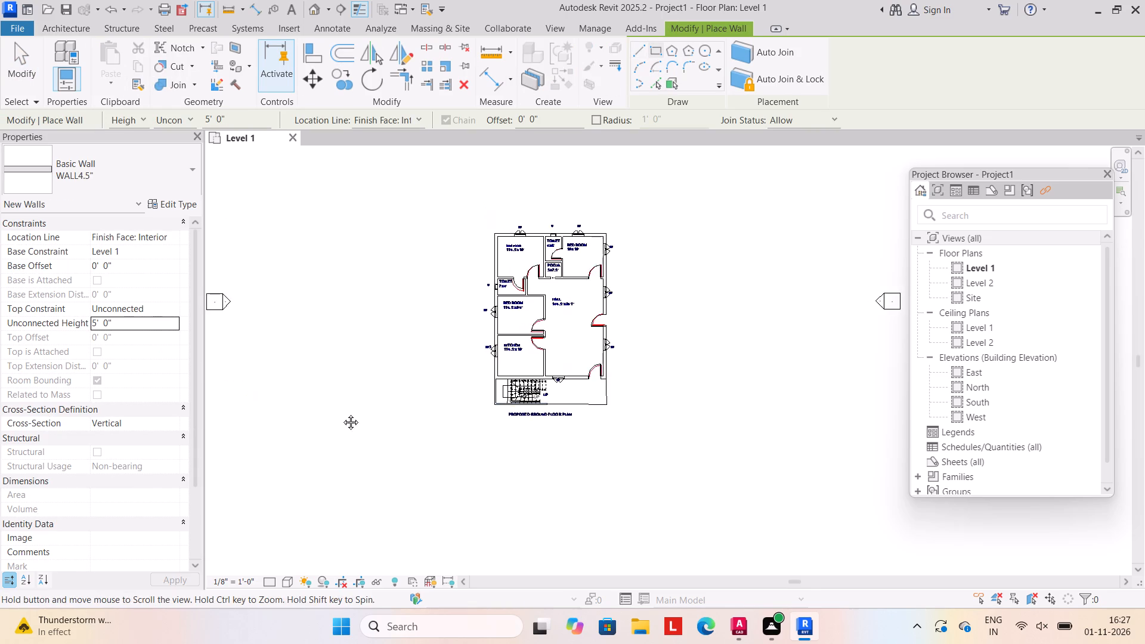
middle_click_drag(342, 413, 350, 411)
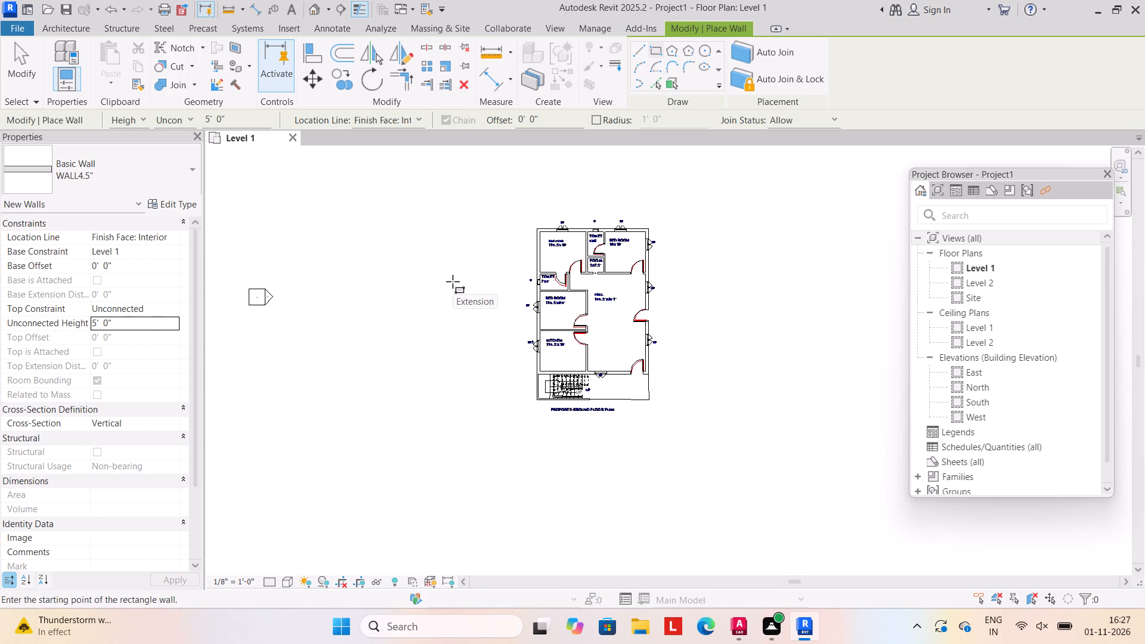
left_click(505, 175)
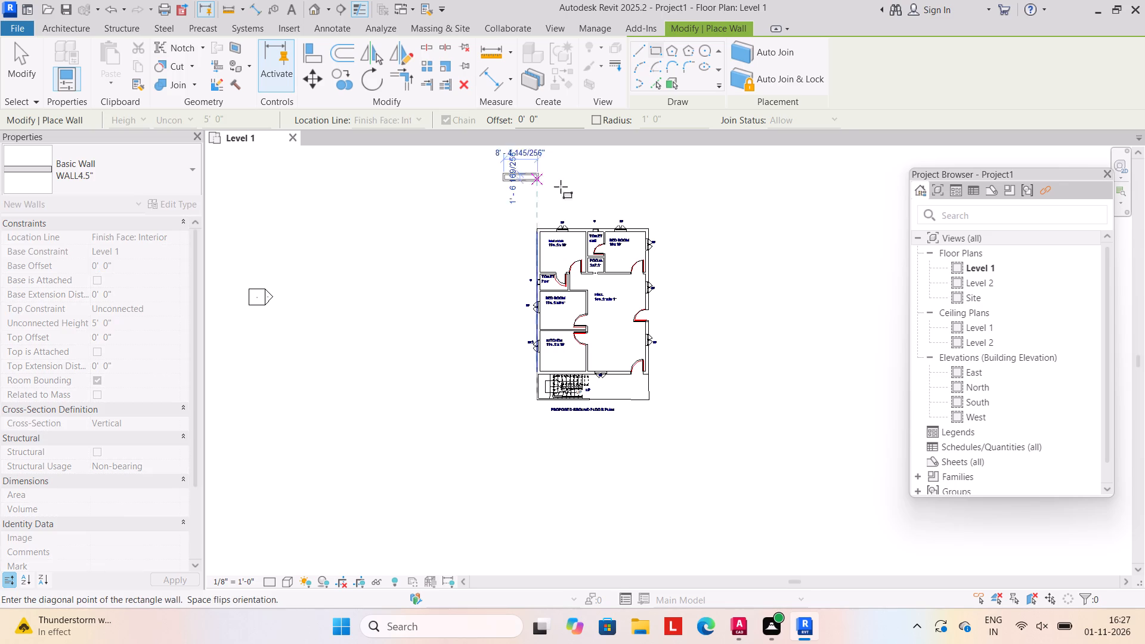
left_click(697, 450)
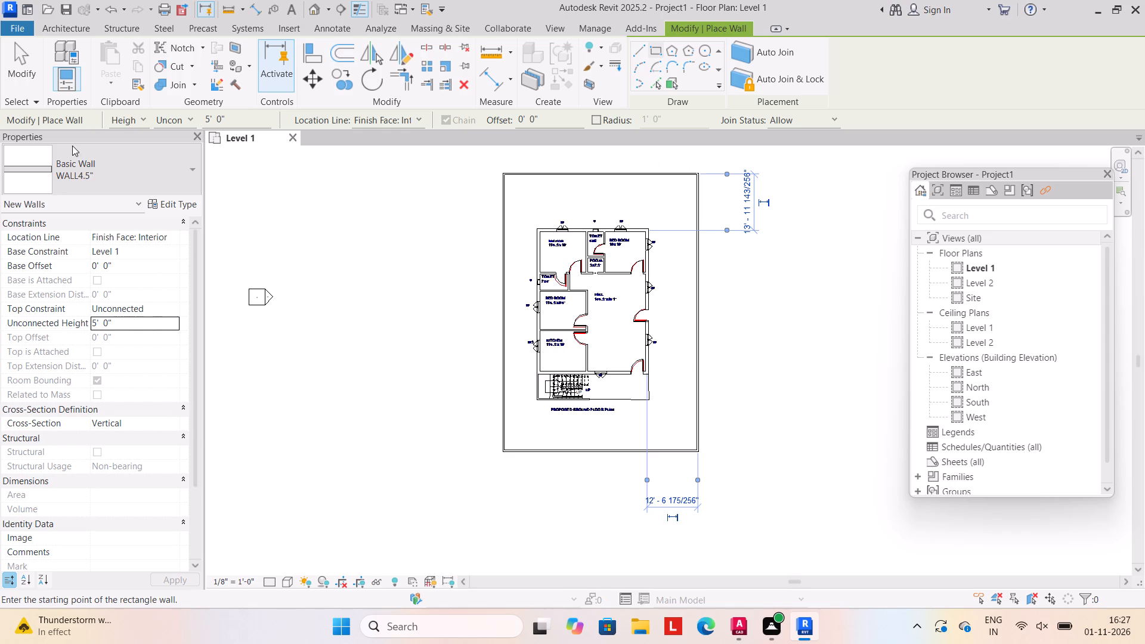
left_click(16, 60)
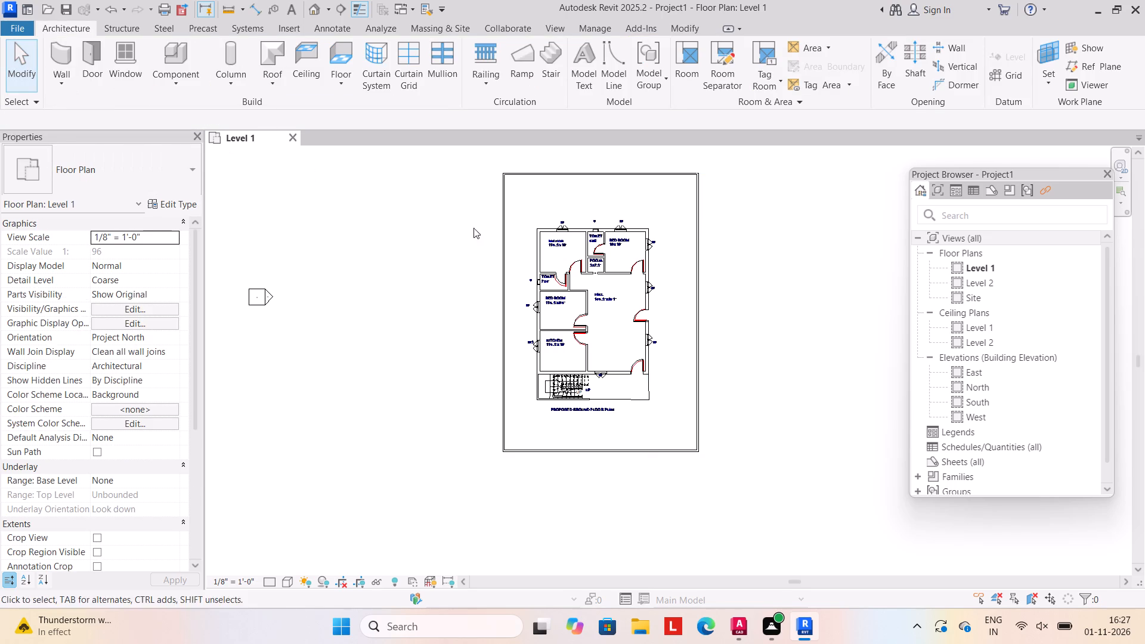
Split the boundary wall's front side at two points and delete the 12' segment between them to leave an entrance opening.
left_click(686, 23)
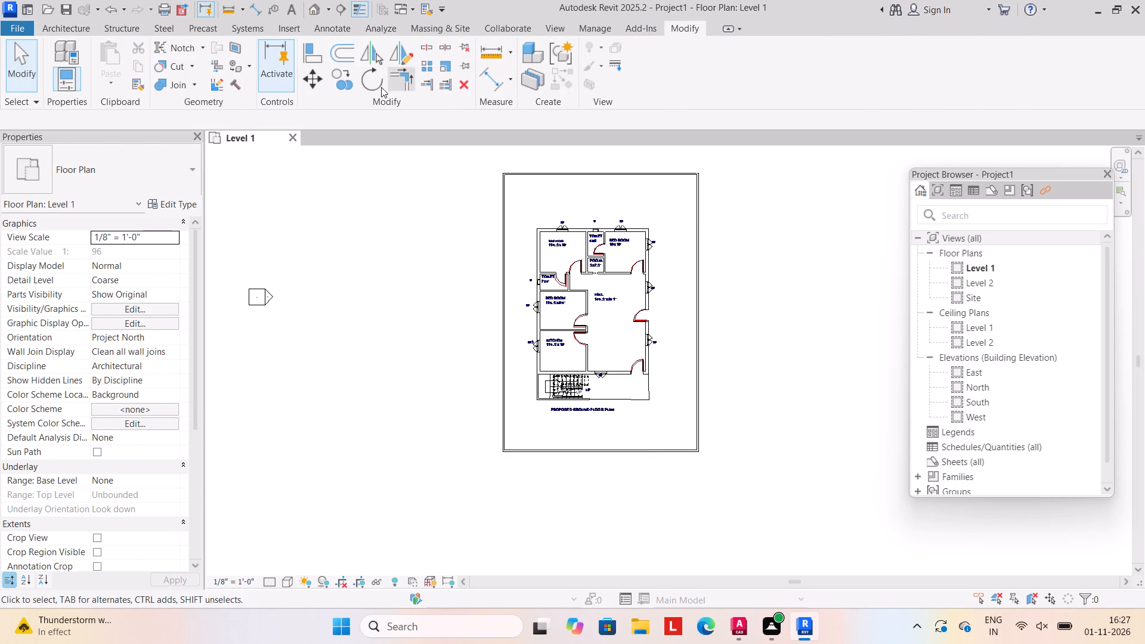
left_click(425, 47)
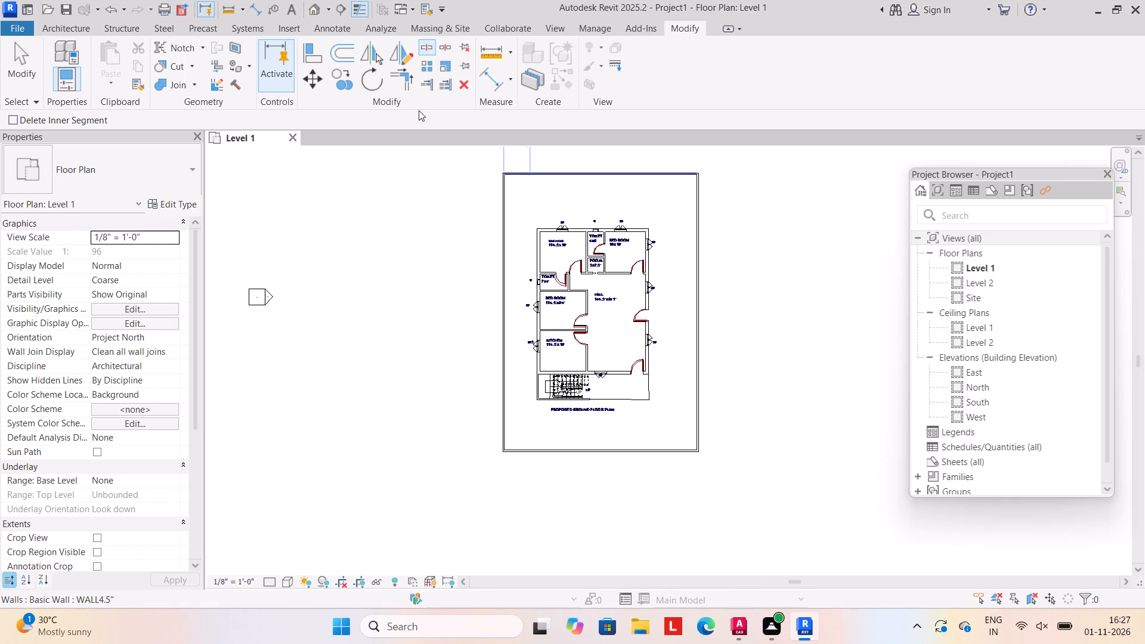
left_click(617, 446)
left_click(665, 447)
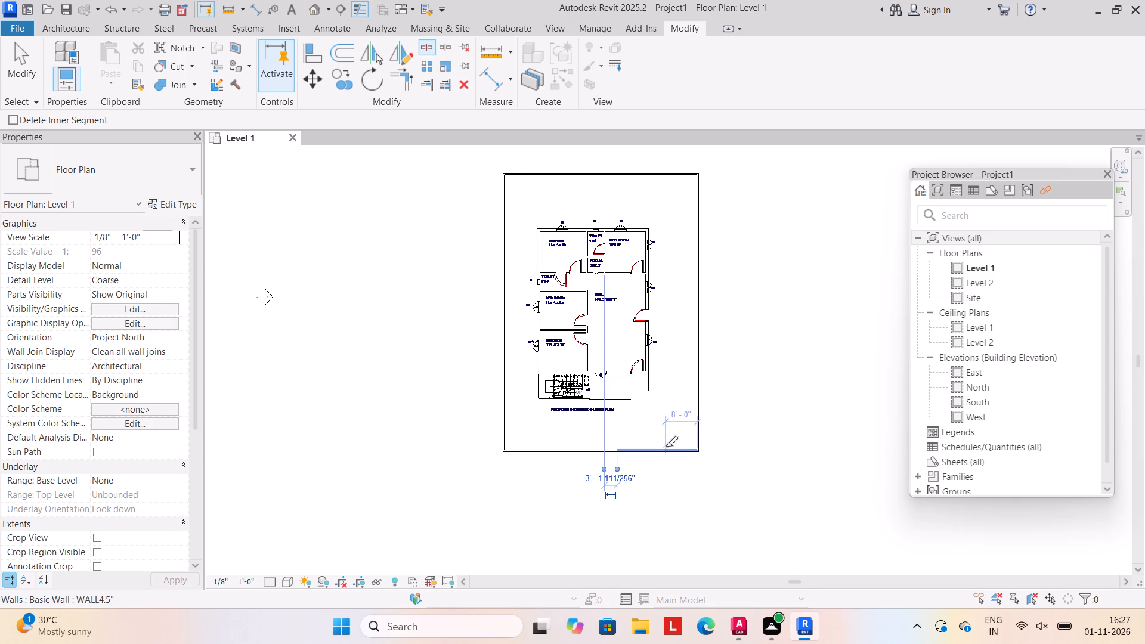
key("Escape")
key("Escape")
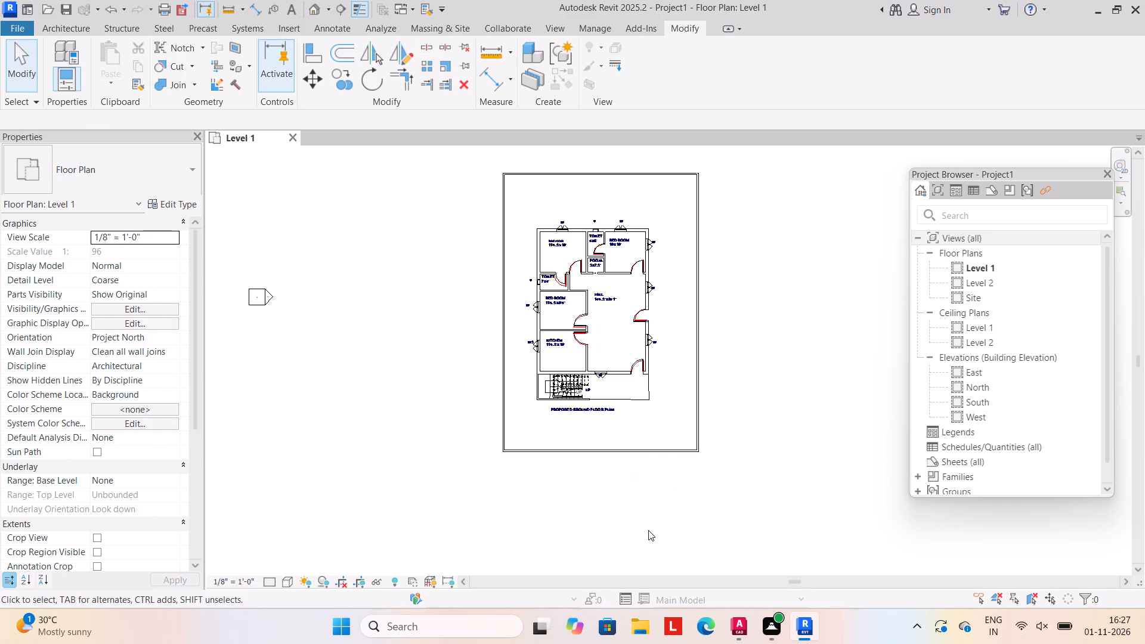
key("Escape")
left_click(643, 453)
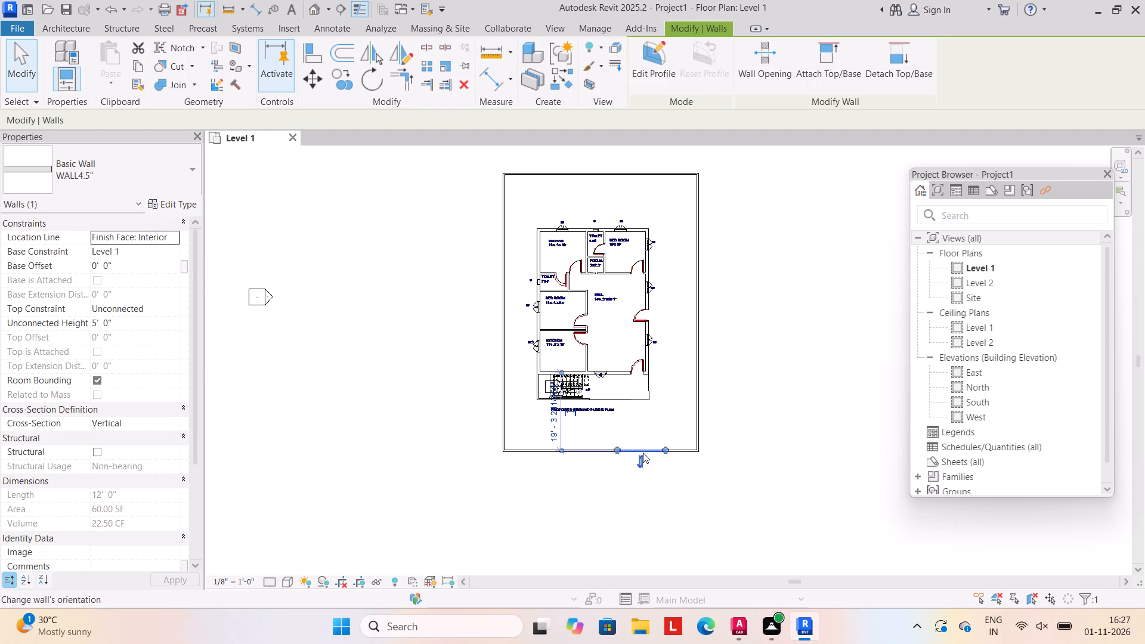
key("Delete")
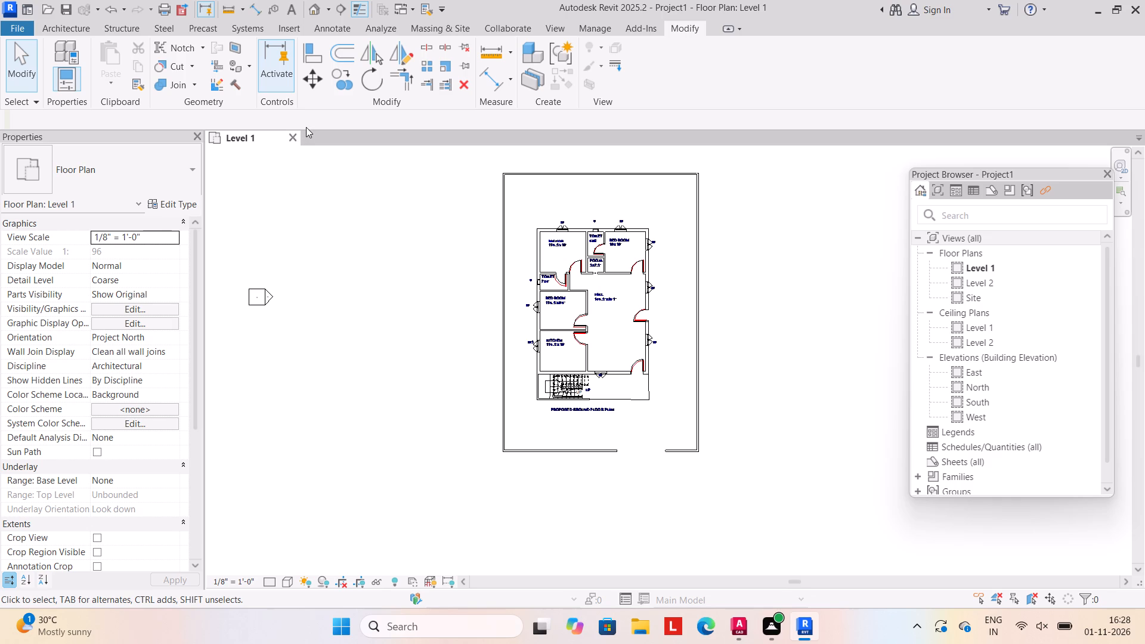
Create a rectangular Generic - 12" architectural floor on Level 1, spanning opposite outer corners of the boundary wall.
left_click(69, 33)
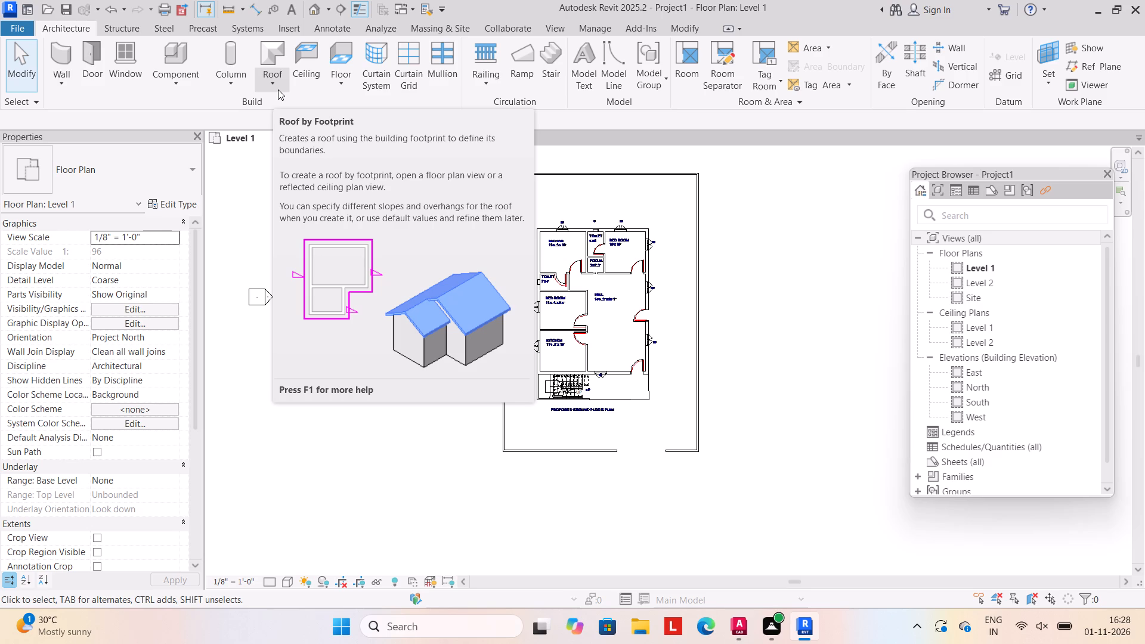
left_click(340, 88)
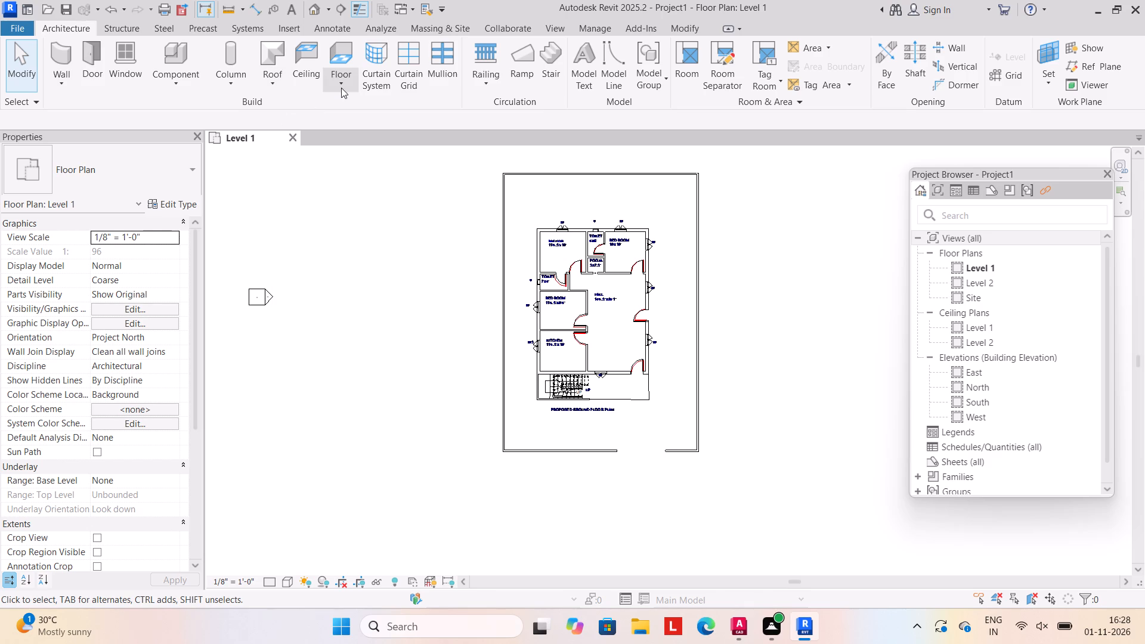
left_click(348, 104)
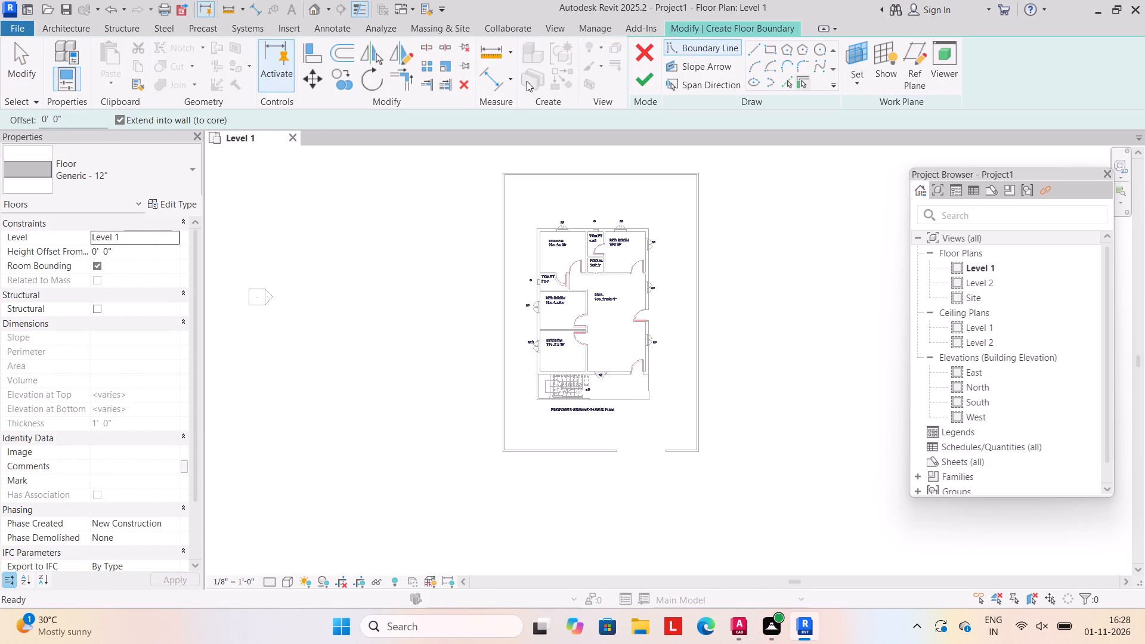
left_click(765, 48)
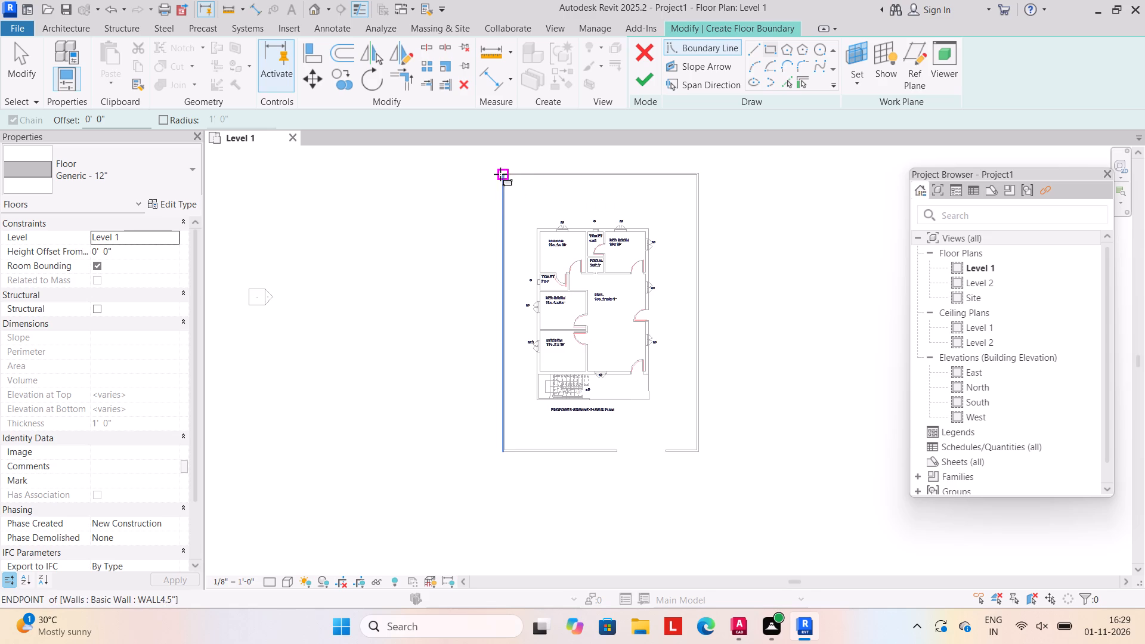
left_click_drag(500, 173, 503, 178)
scroll(716, 460, "up", 3)
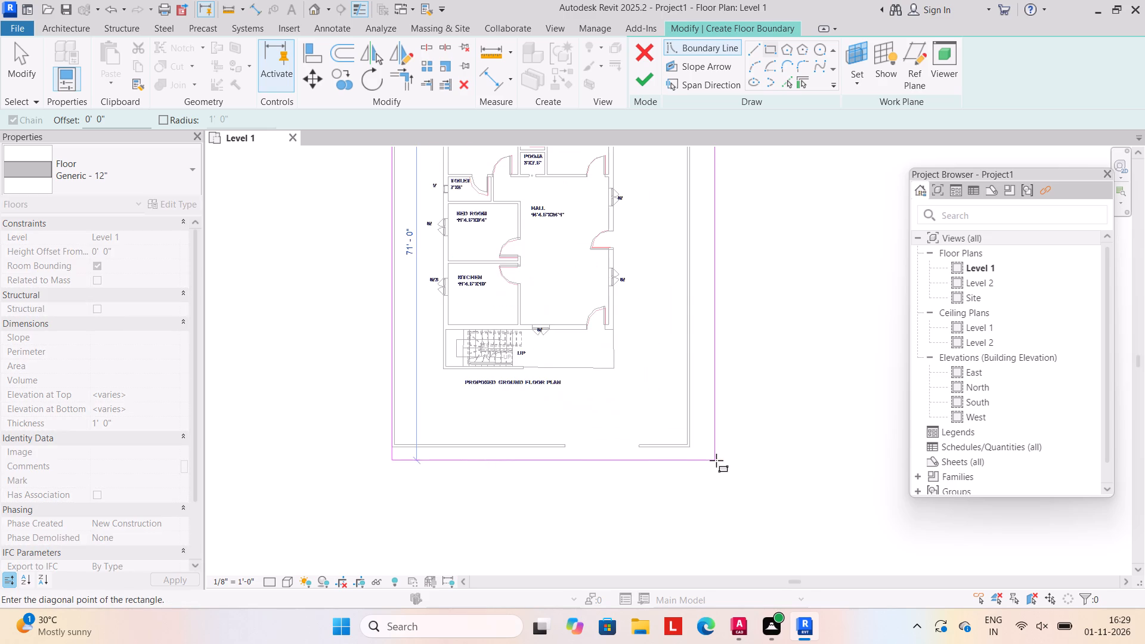
left_click(693, 447)
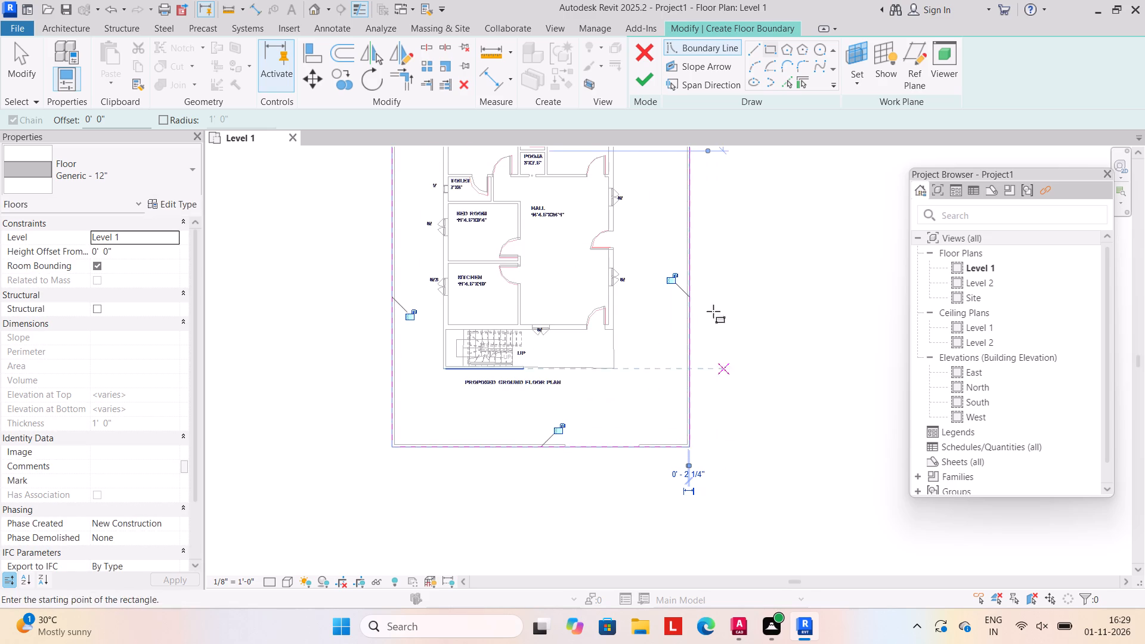
left_click(638, 84)
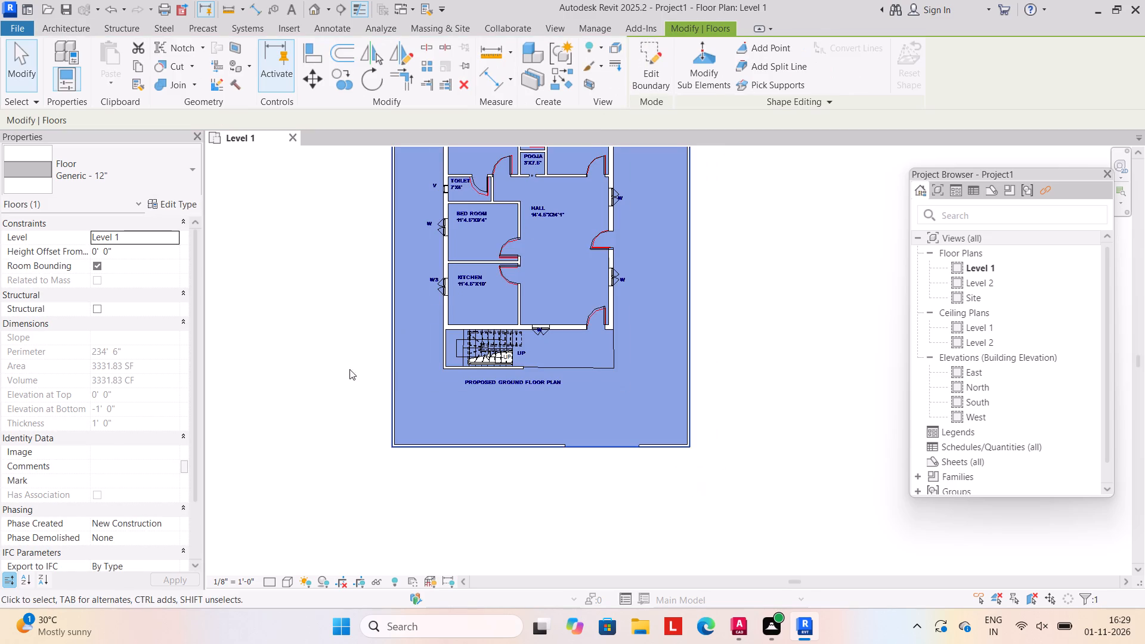
Set the structure layer thickness of the new floor's type to 6" and deselect the floor.
left_click(178, 203)
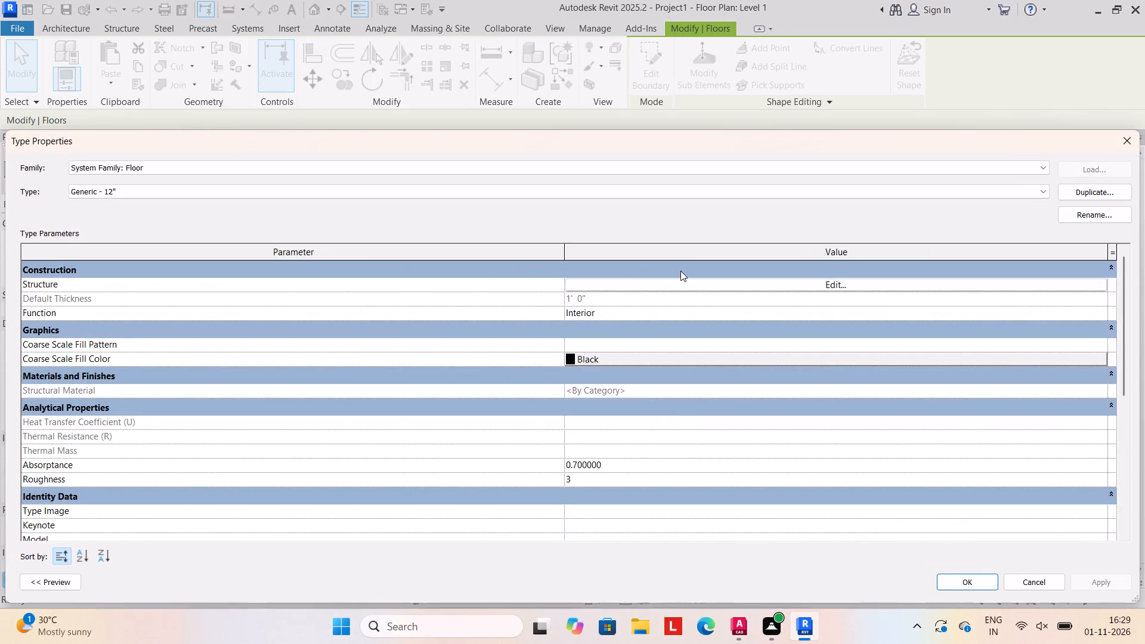
left_click(734, 283)
left_click(557, 283)
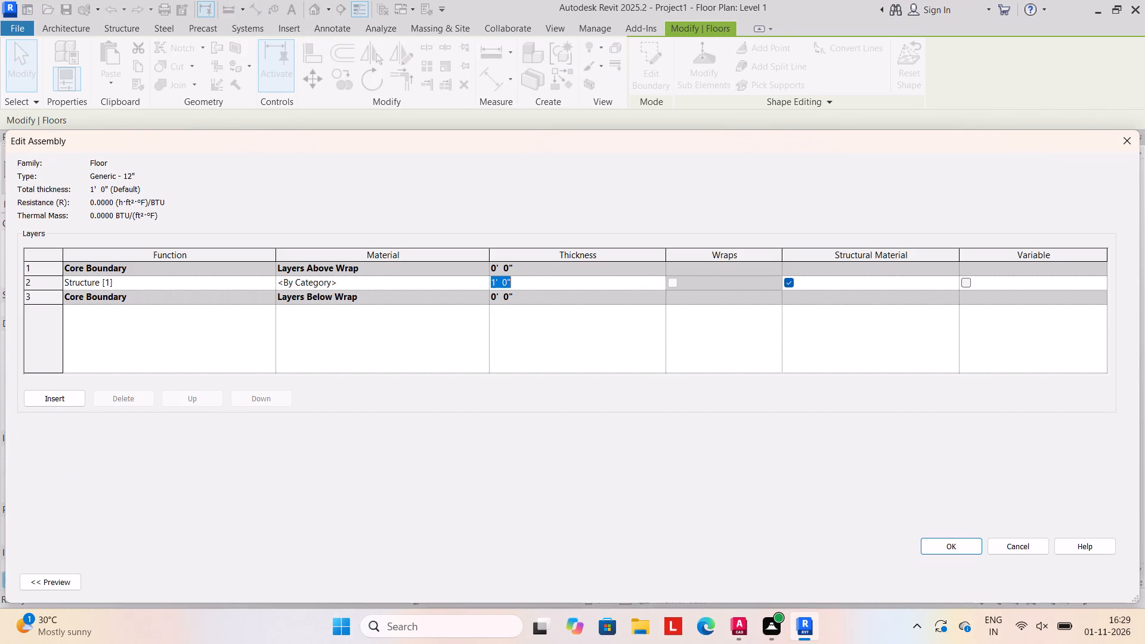
type("6\"")
key("Return")
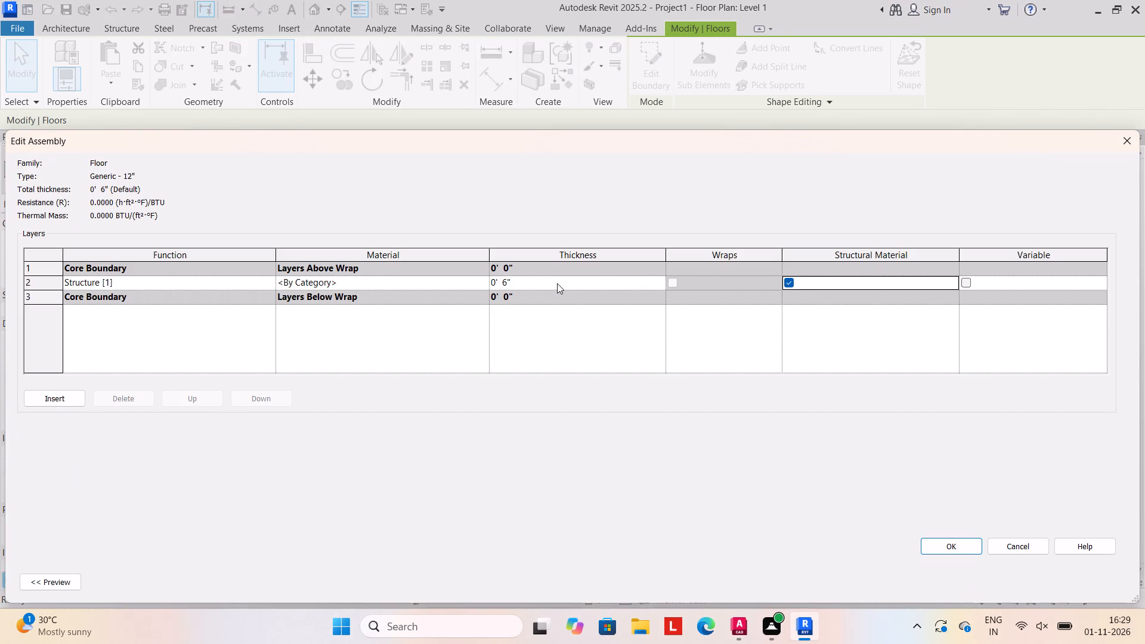
left_click(931, 543)
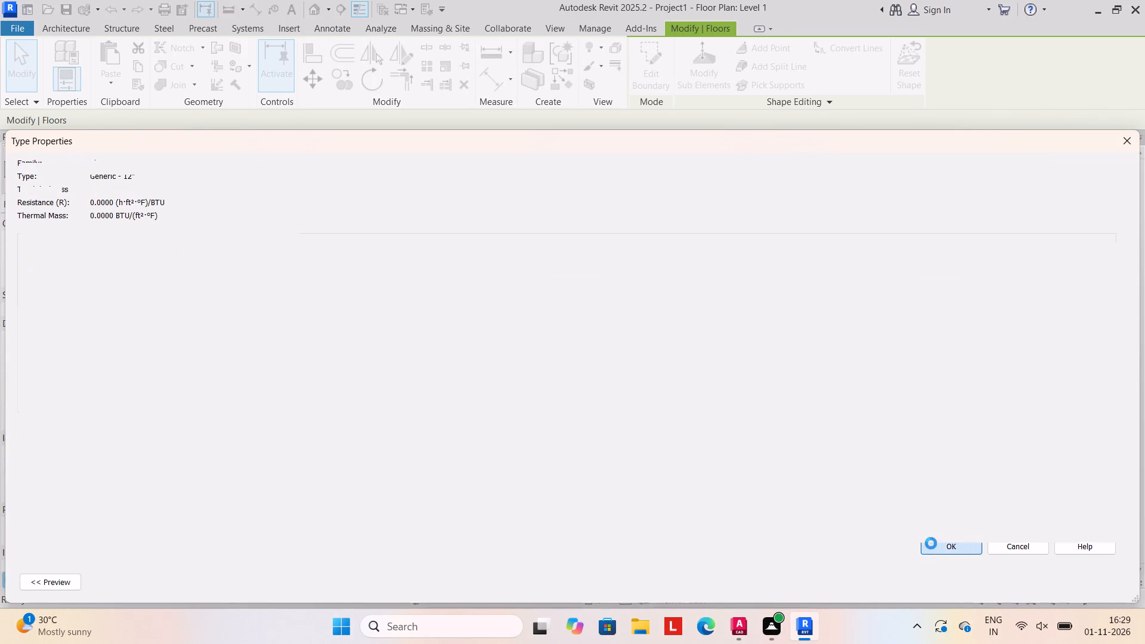
left_click(1098, 580)
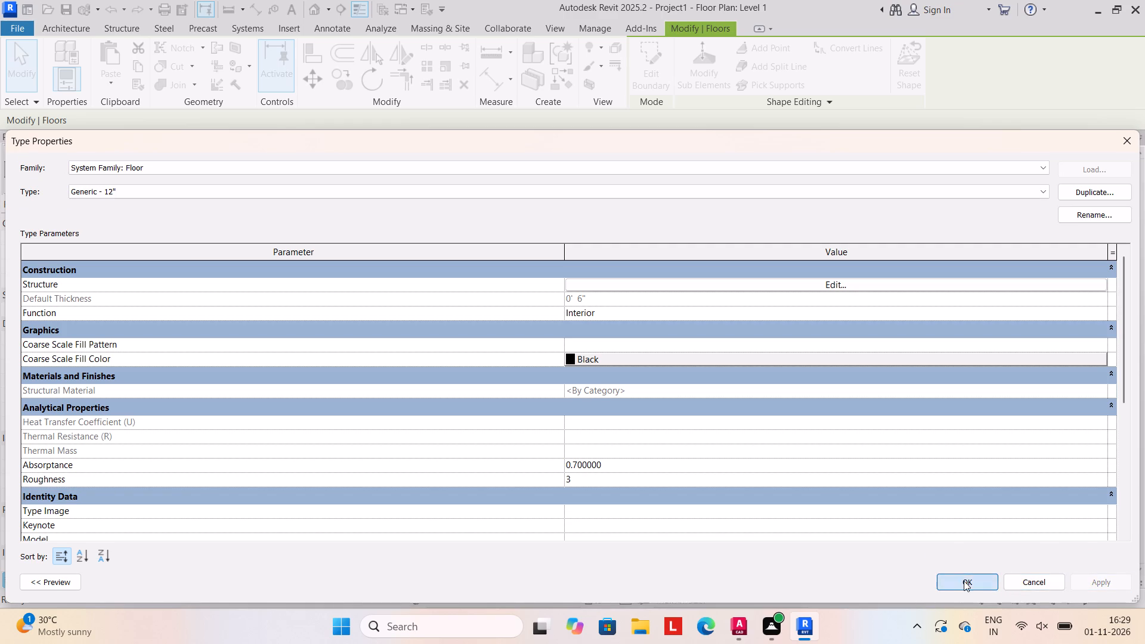
left_click(964, 581)
left_click(730, 363)
Create a flat rectangular footprint roof on Level 2, offset 2' outside the building and stair area, and attach the highlighted walls to it.
scroll(703, 399, "down", 2)
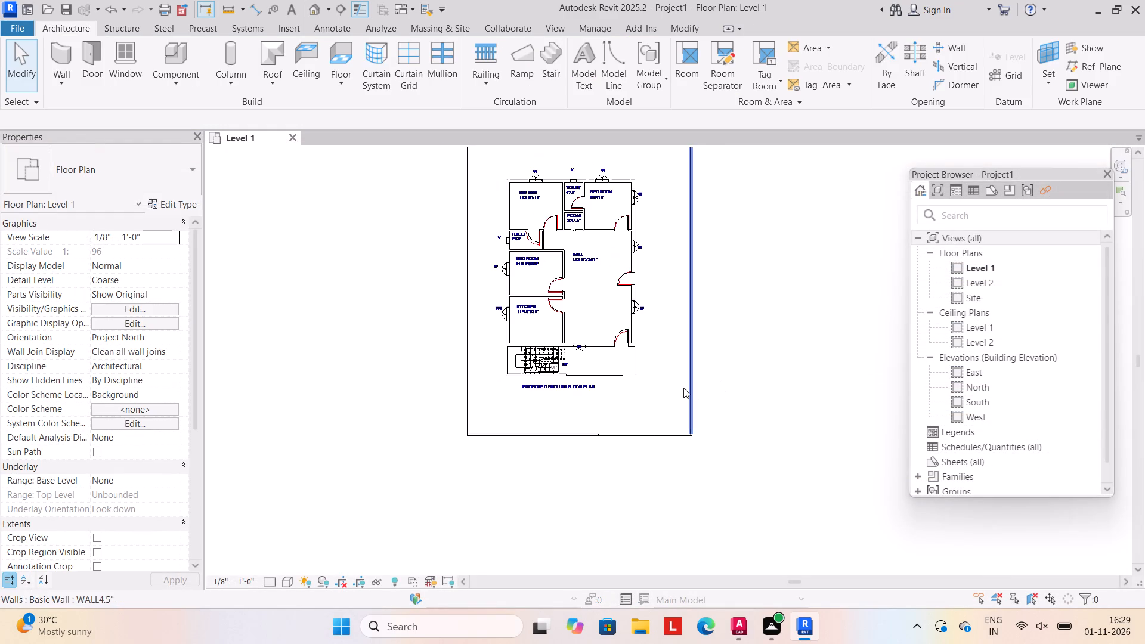
middle_click_drag(682, 376, 670, 381)
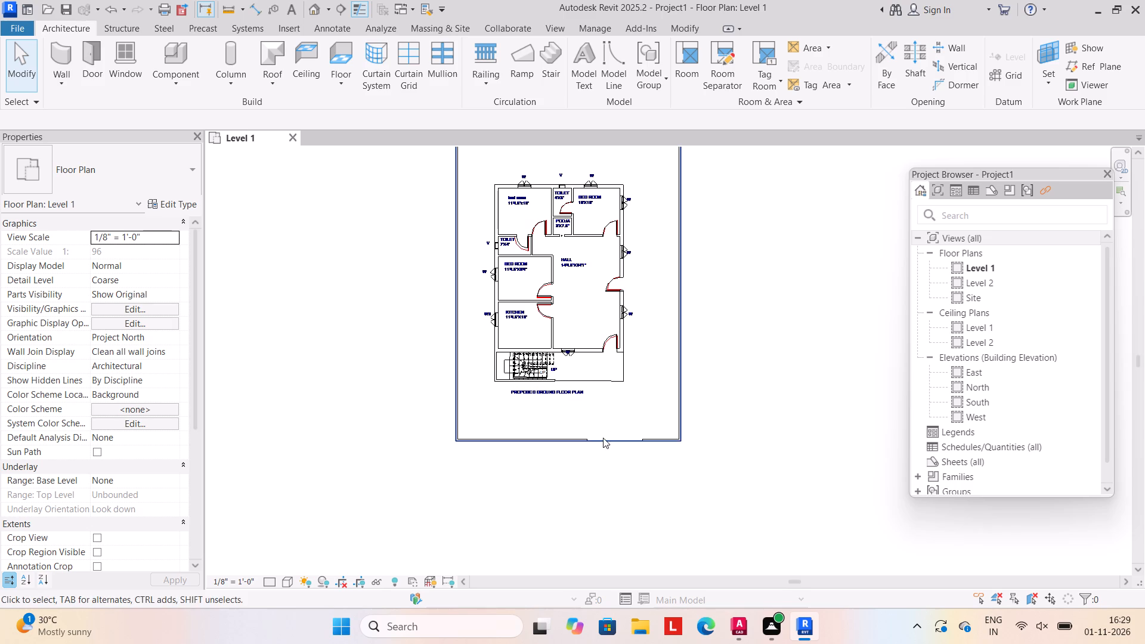
scroll(564, 412, "down", 1)
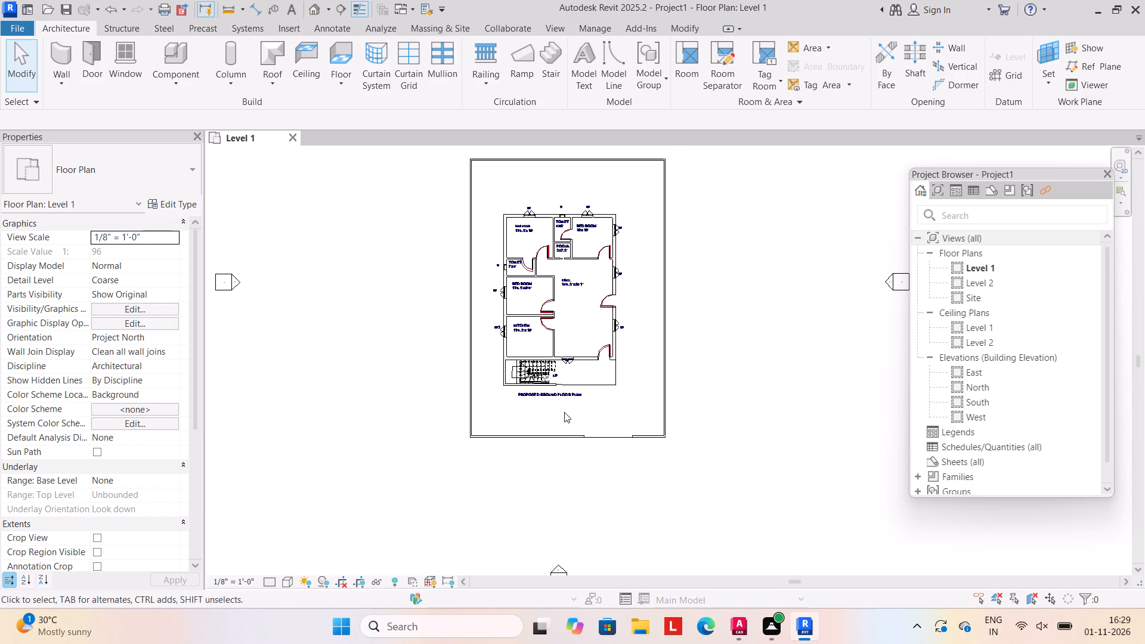
scroll(541, 401, "down", 1)
middle_click_drag(542, 400, 547, 416)
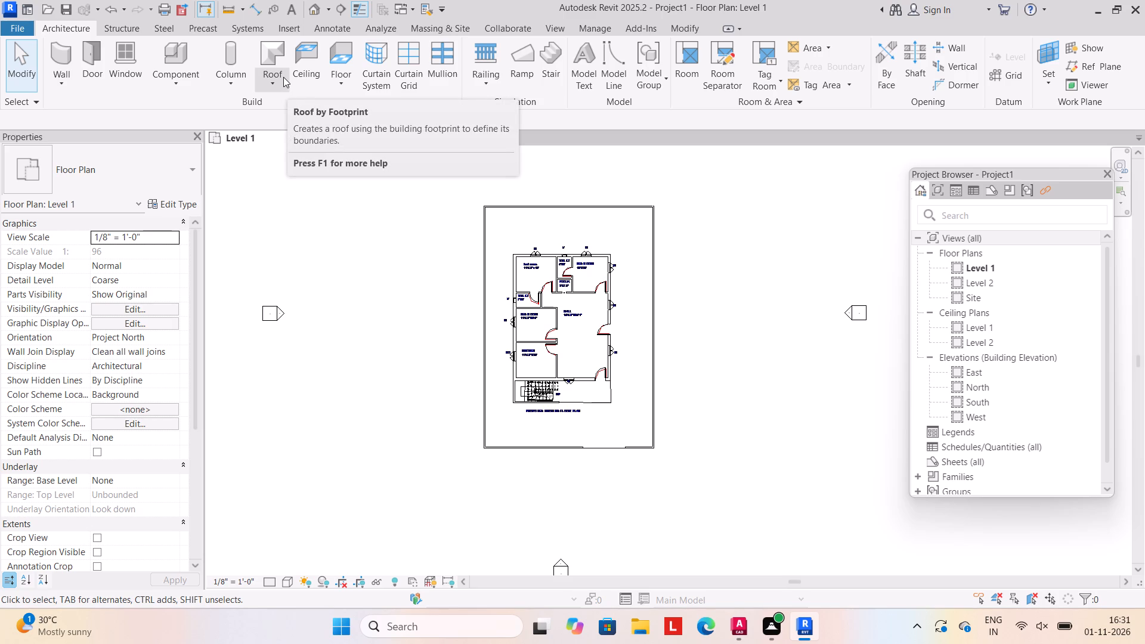
left_click(339, 85)
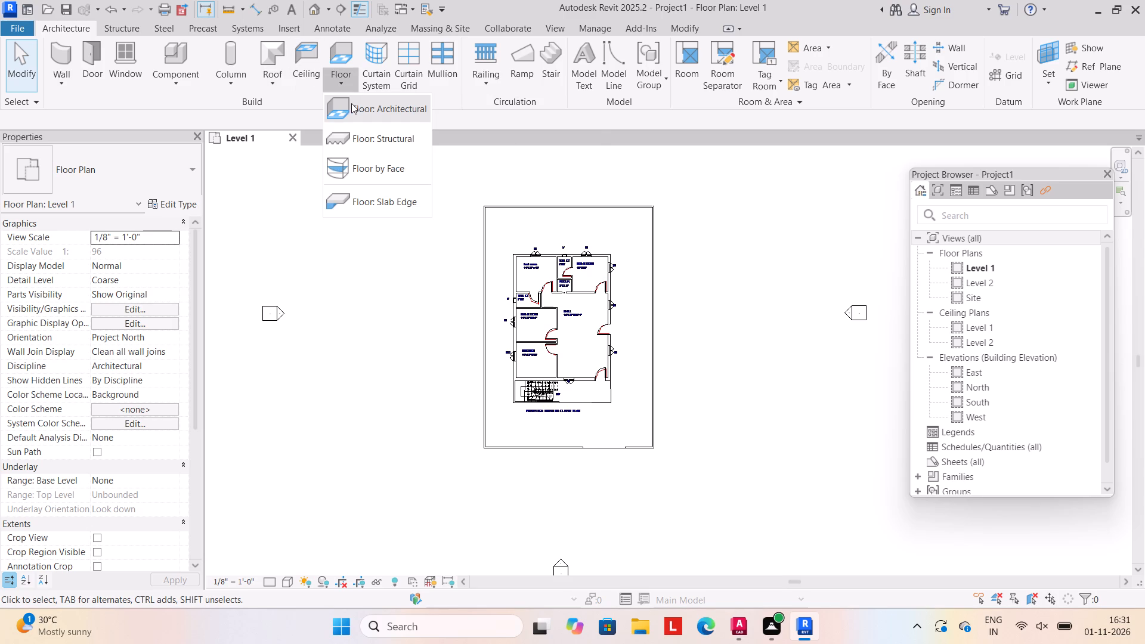
left_click(292, 96)
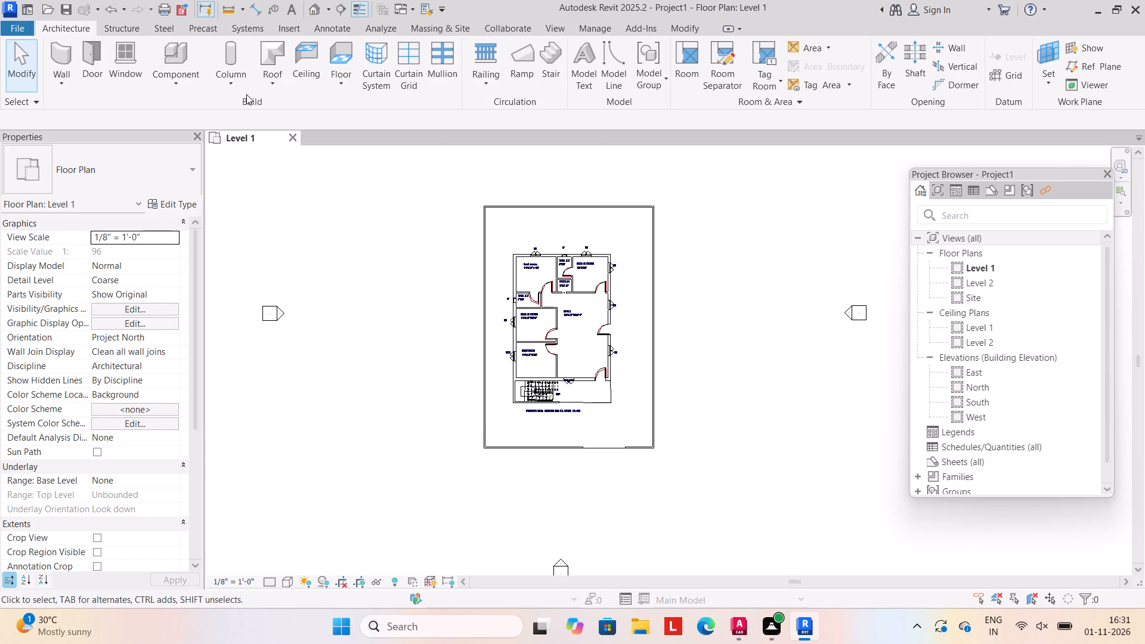
left_click(264, 82)
left_click(289, 106)
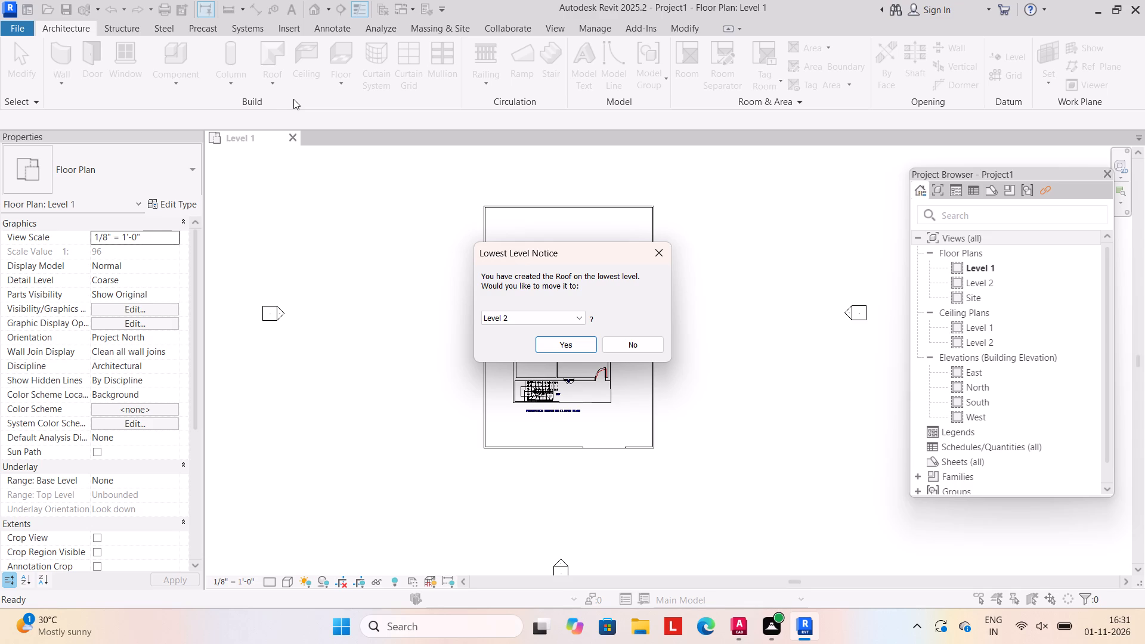
left_click(550, 349)
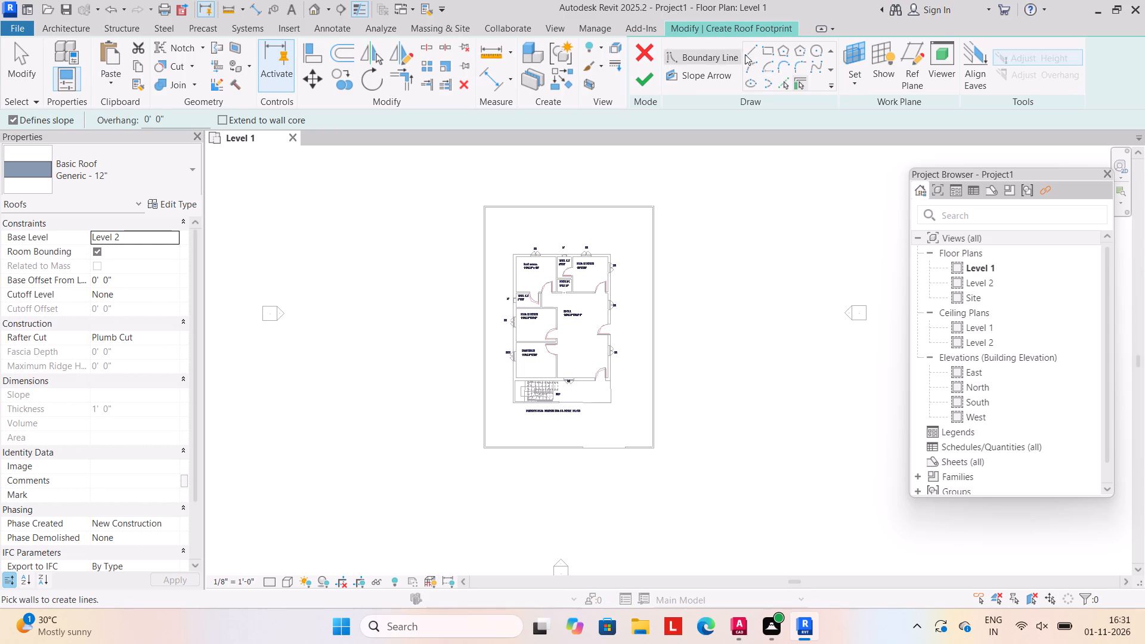
left_click(772, 54)
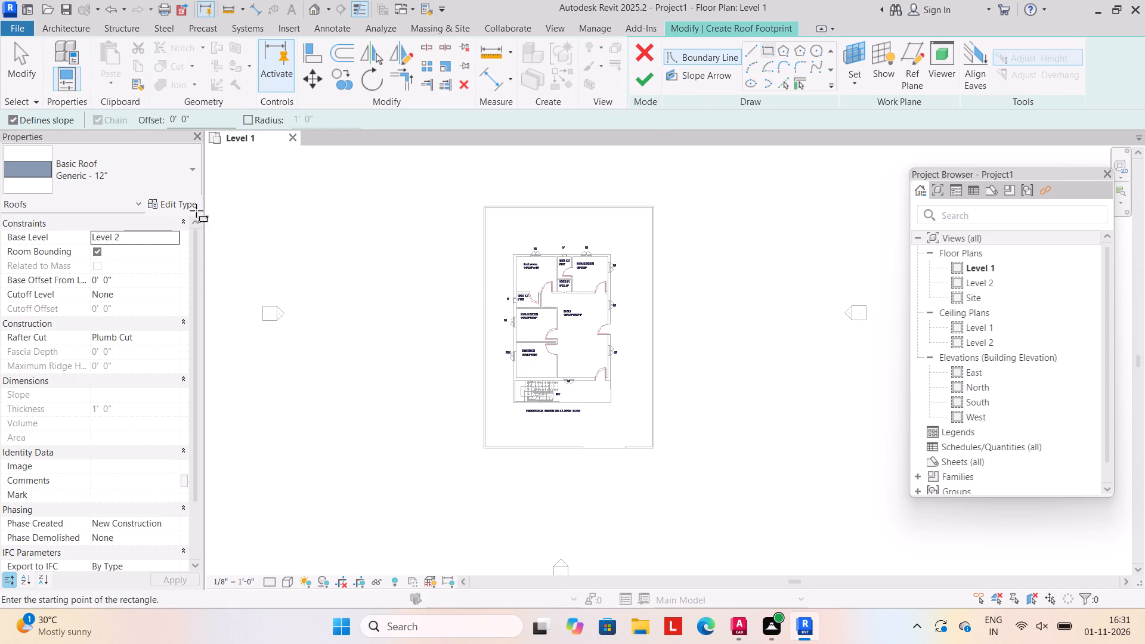
left_click(10, 122)
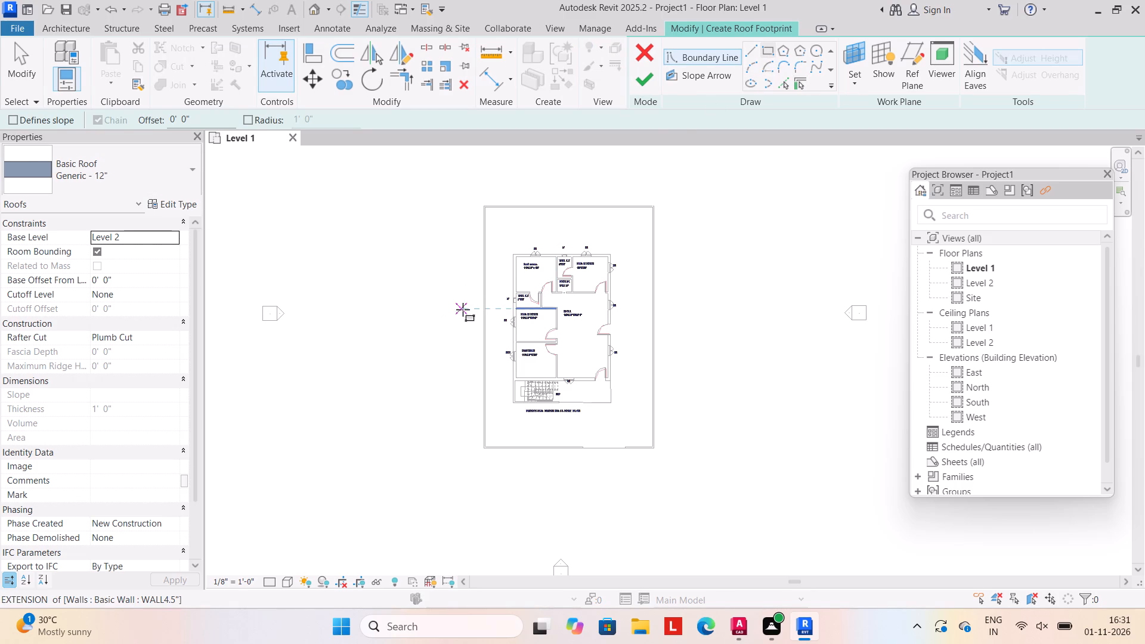
left_click(202, 119)
key("BackSpace")
key("BackSpace")
key("BackSpace")
key("BackSpace")
key("BackSpace")
key("BackSpace")
key("BackSpace")
key("BackSpace")
key("BackSpace")
key("BackSpace")
key("BackSpace")
key("BackSpace")
key("BackSpace")
key("BackSpace")
key("BackSpace")
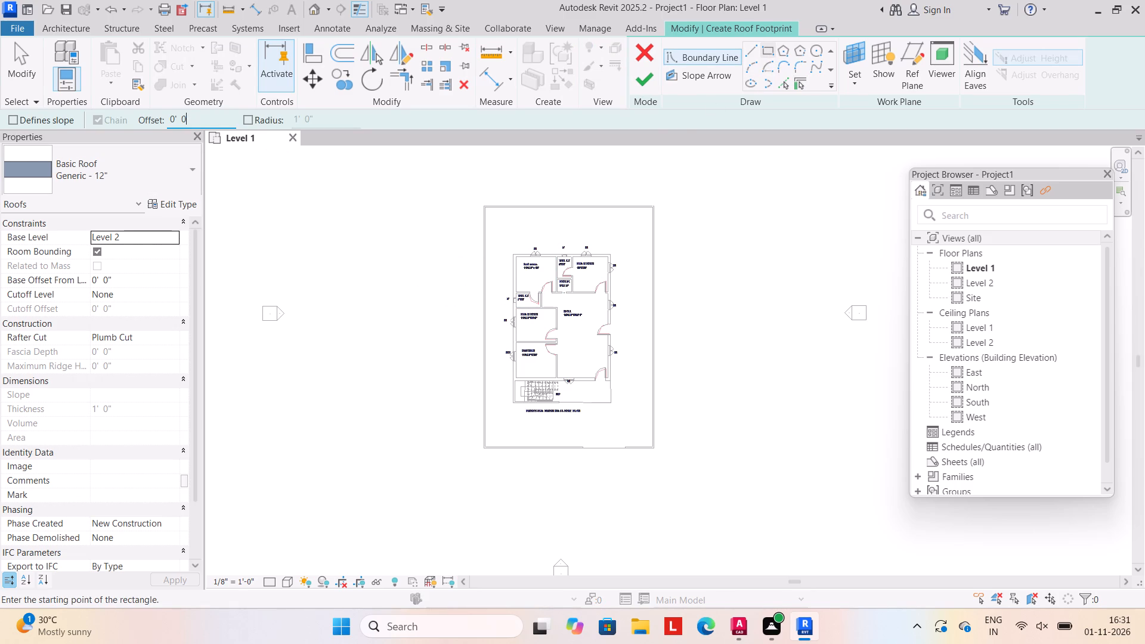
type("2'")
key("Return")
scroll(594, 301, "up", 2)
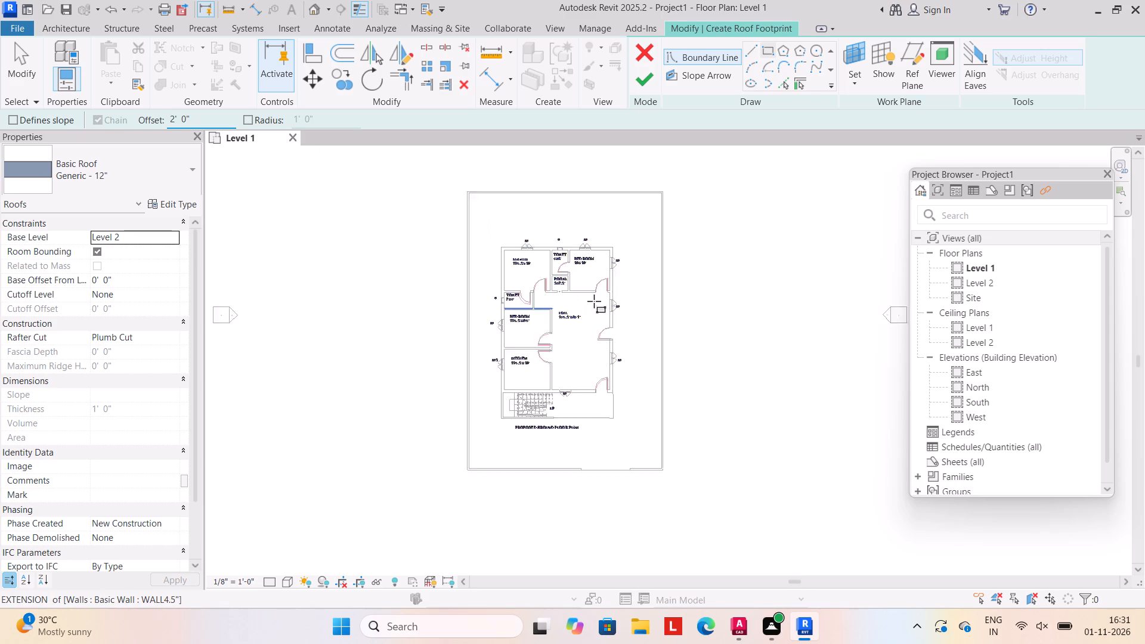
left_click_drag(486, 233, 498, 246)
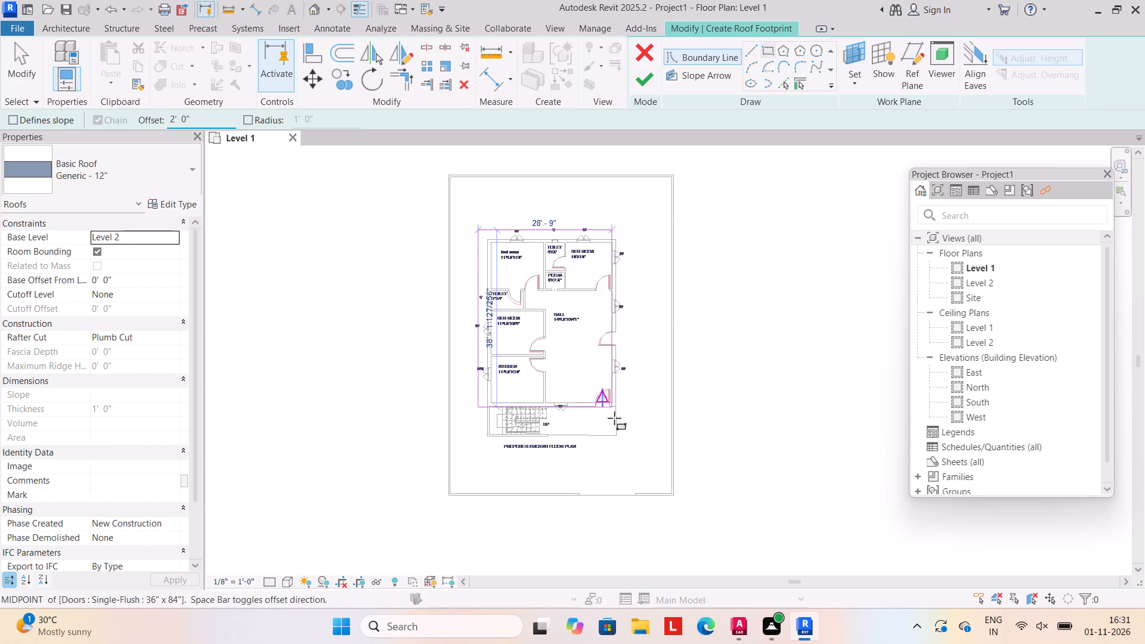
left_click(621, 439)
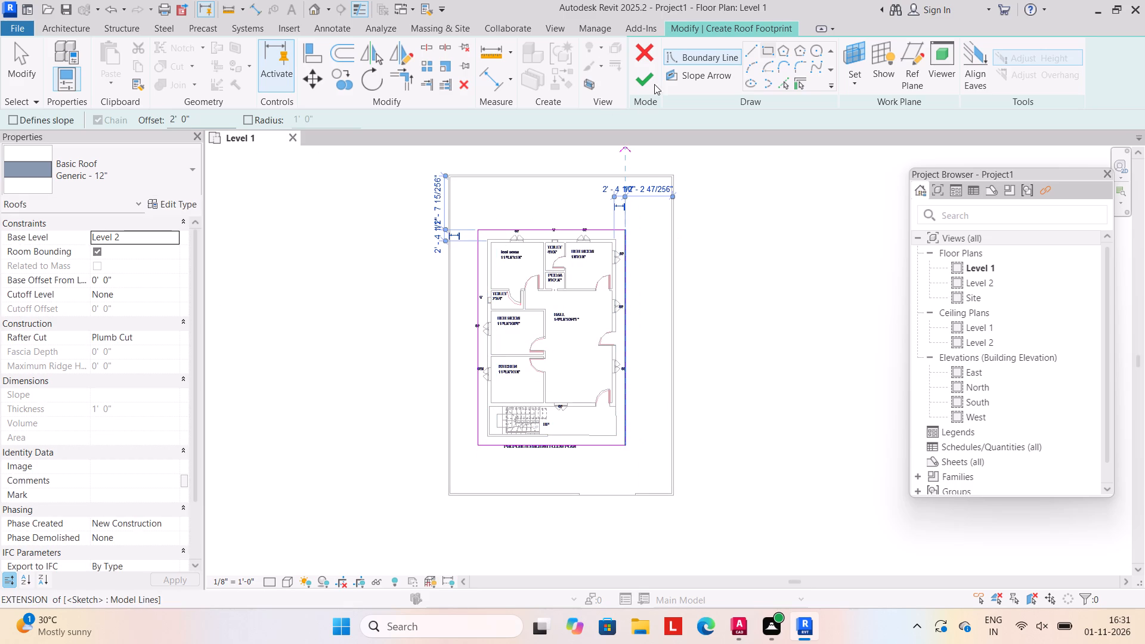
left_click(642, 78)
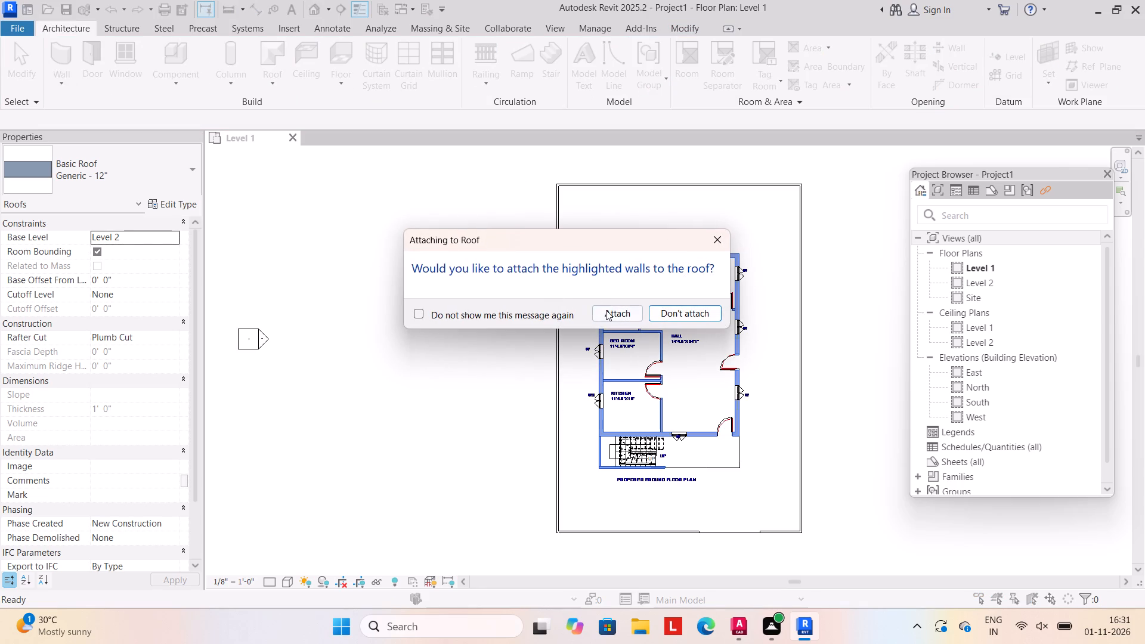
left_click(608, 311)
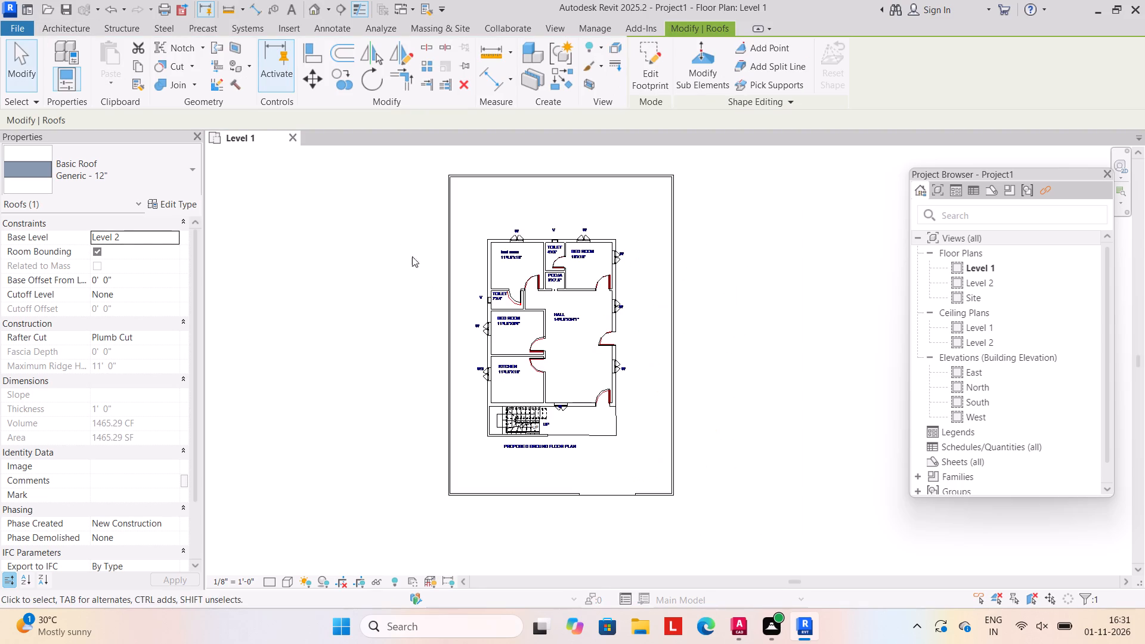
Open the default 3D view, set its visual style to Shaded, and orbit to the boundary wall's entrance side.
left_click(327, 2)
left_click(324, 25)
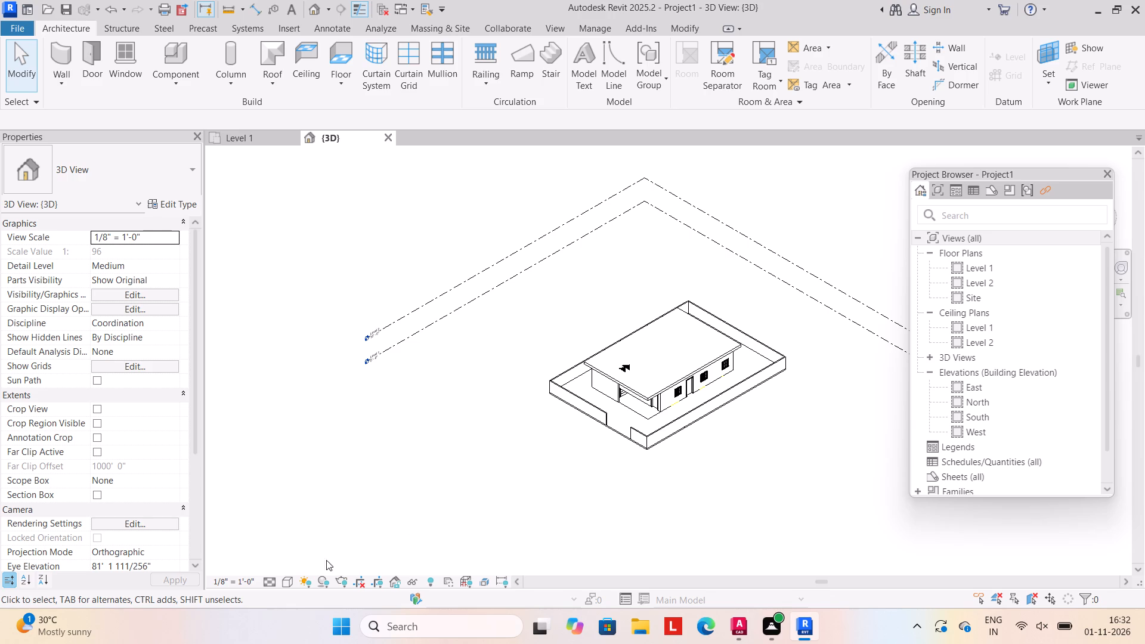
left_click(286, 581)
left_click(315, 524)
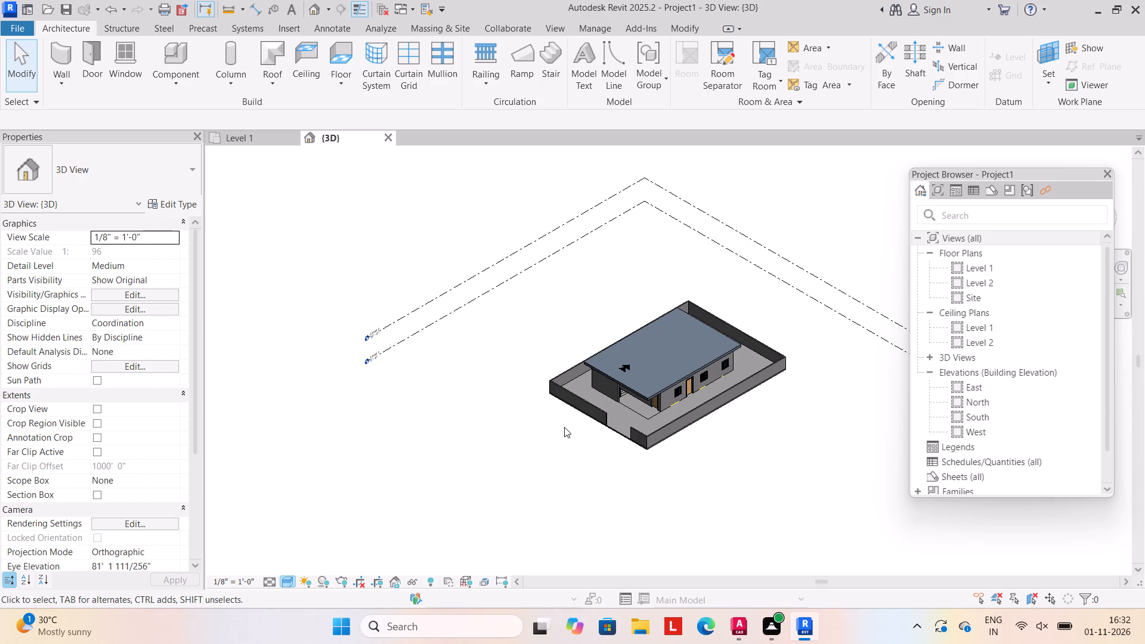
middle_click_drag(570, 429, 647, 360, "shift")
middle_click_drag(689, 407, 579, 398)
middle_click_drag(598, 434, 604, 434, "shift")
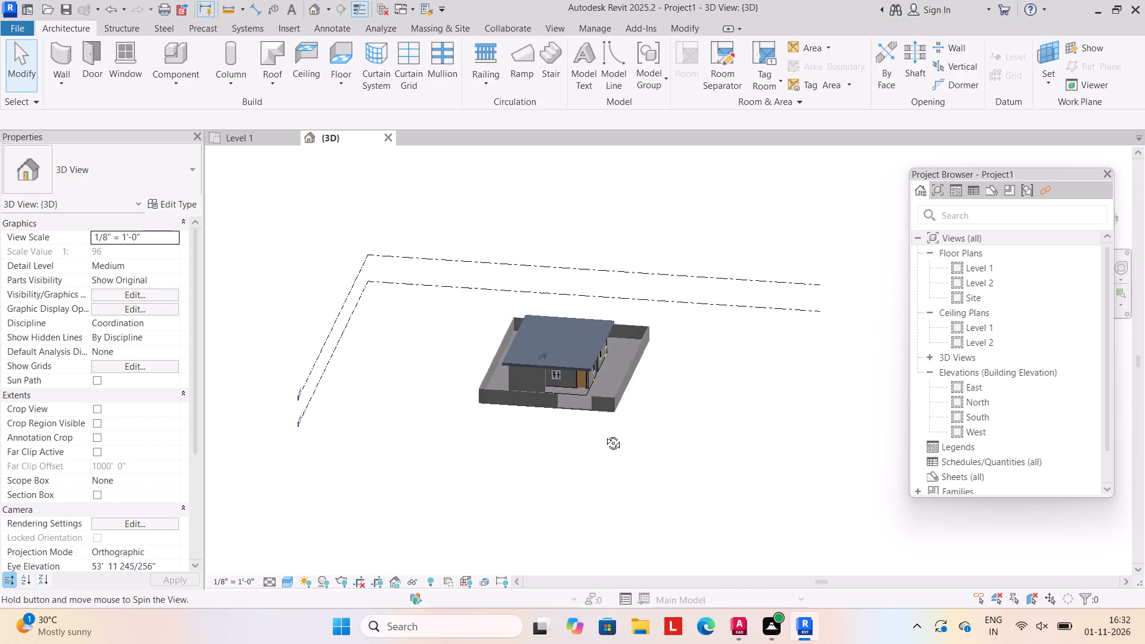
middle_click_drag(604, 434, 618, 438, "shift")
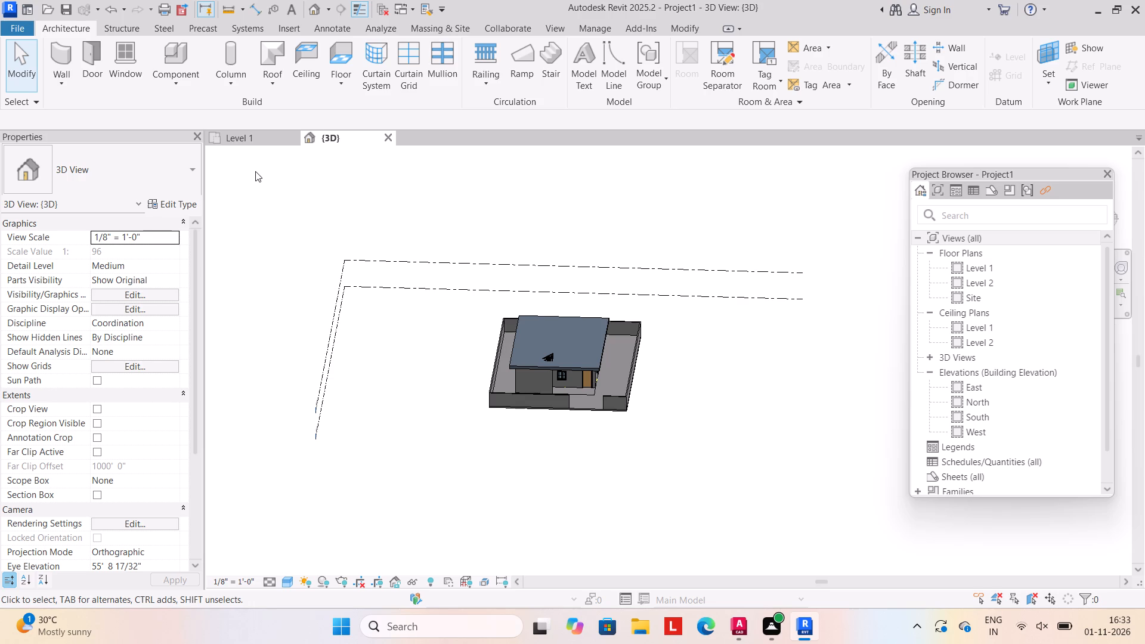
Load the gate_7956.0002 family from the Gate folder as a component for placement.
left_click(172, 86)
left_click(178, 106)
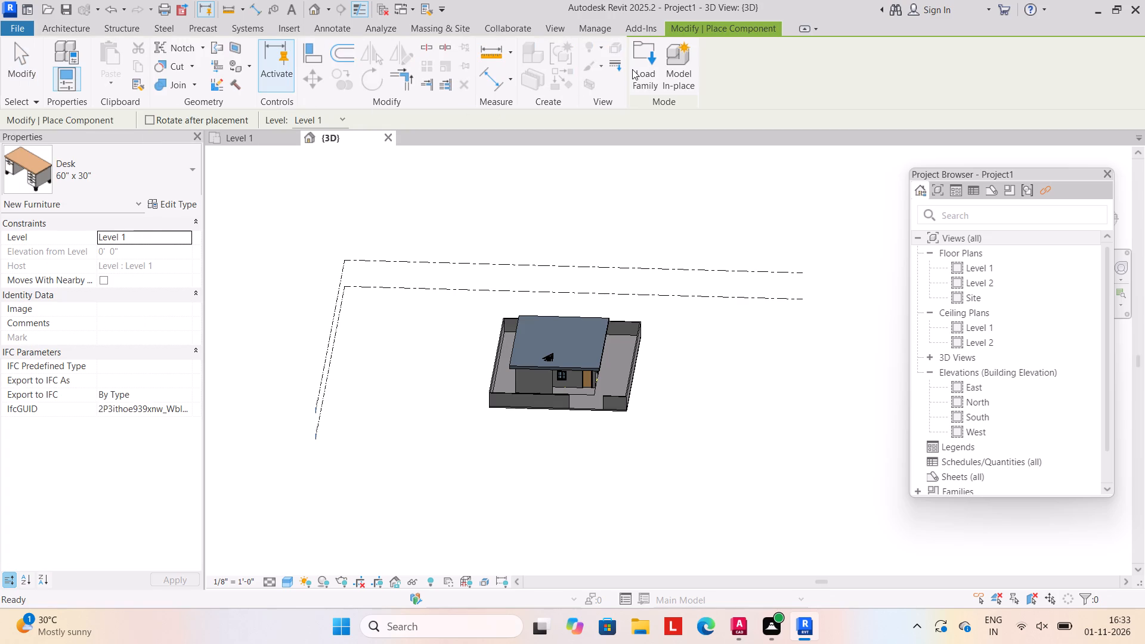
left_click(632, 69)
scroll(390, 258, "down", 5)
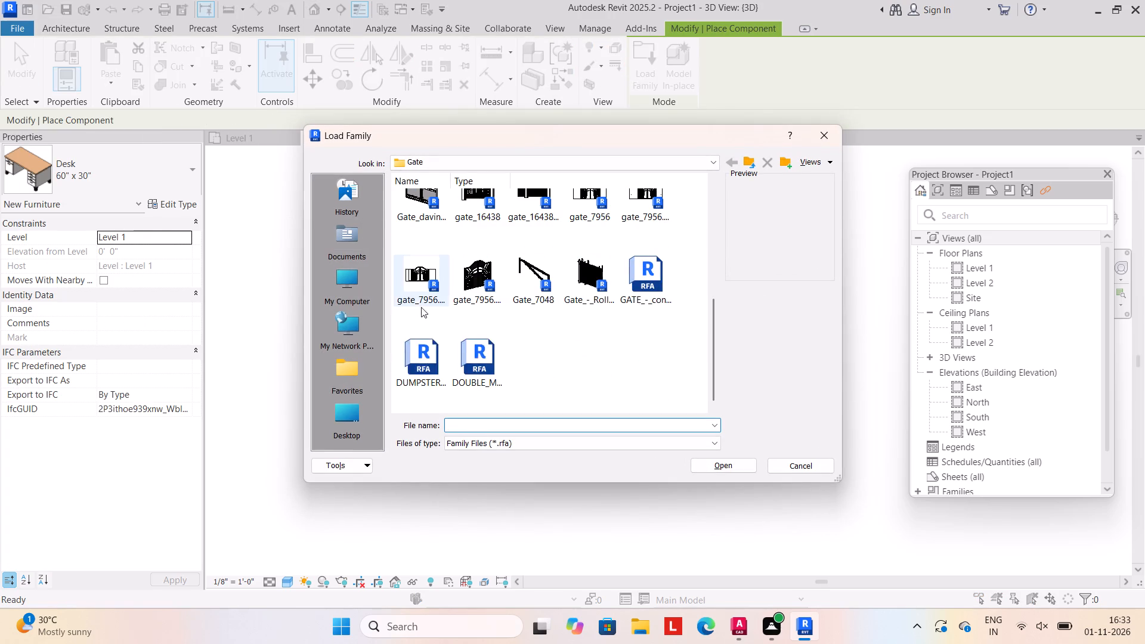
scroll(426, 311, "down", 1)
left_click(479, 275)
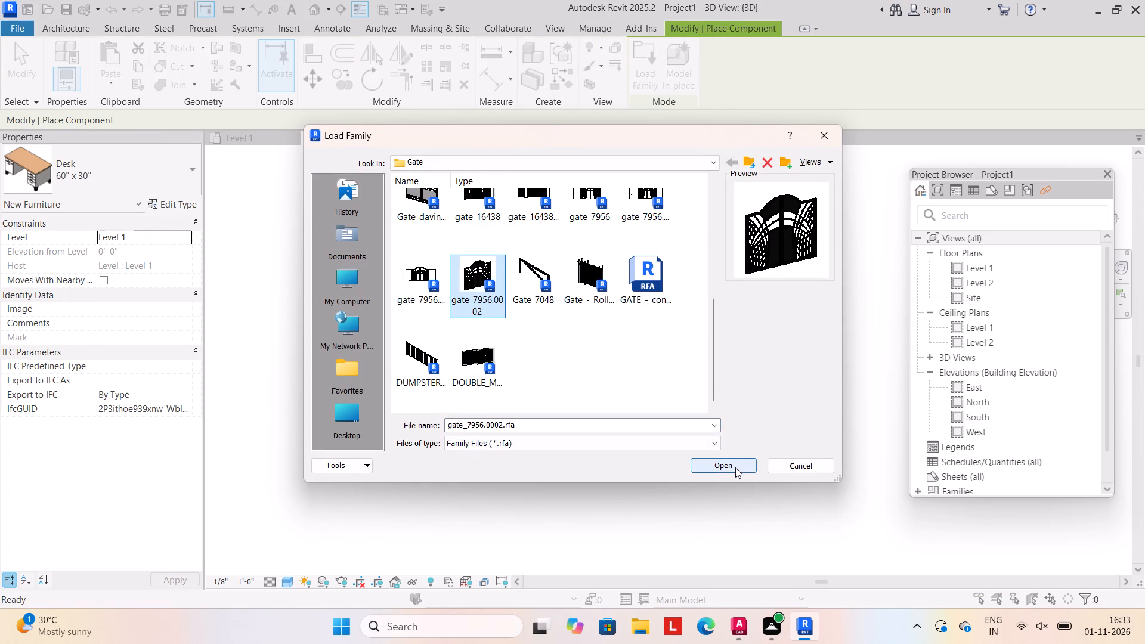
left_click(735, 467)
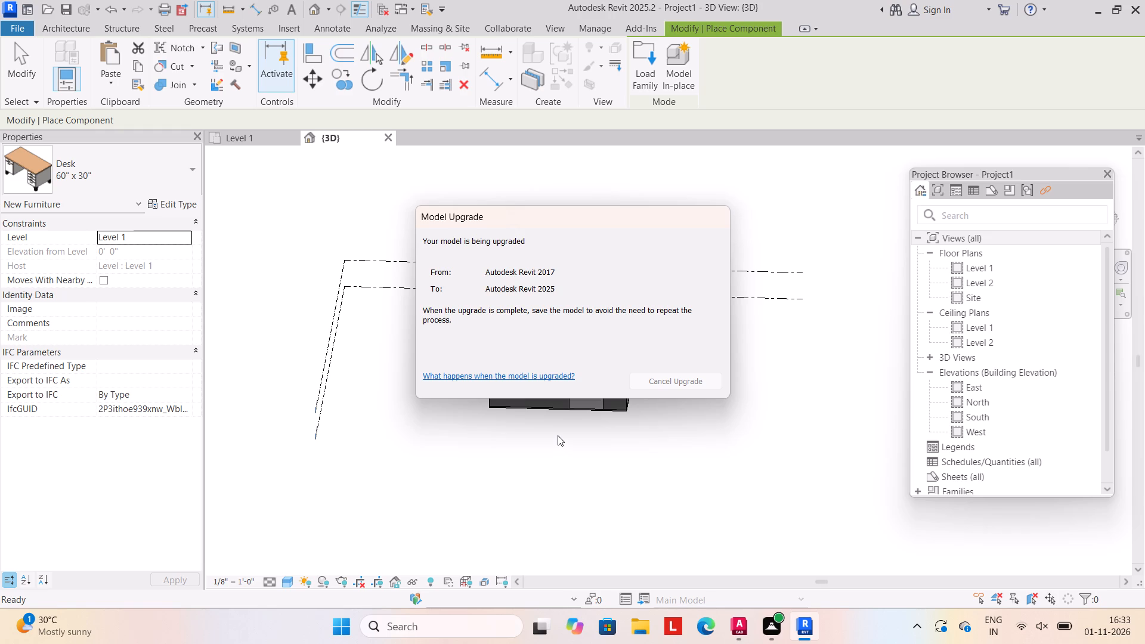
Place one gate_7956.0002 on Level 1 in the boundary wall's entrance opening, near the end of the longer front wall segment.
scroll(581, 408, "up", 3)
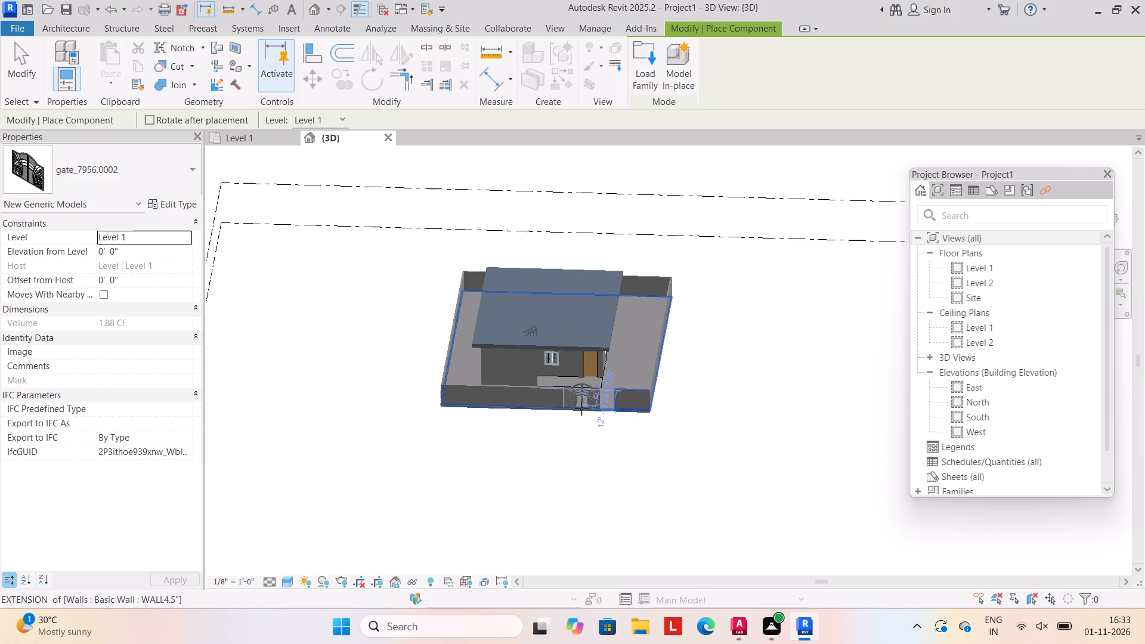
scroll(581, 408, "up", 6)
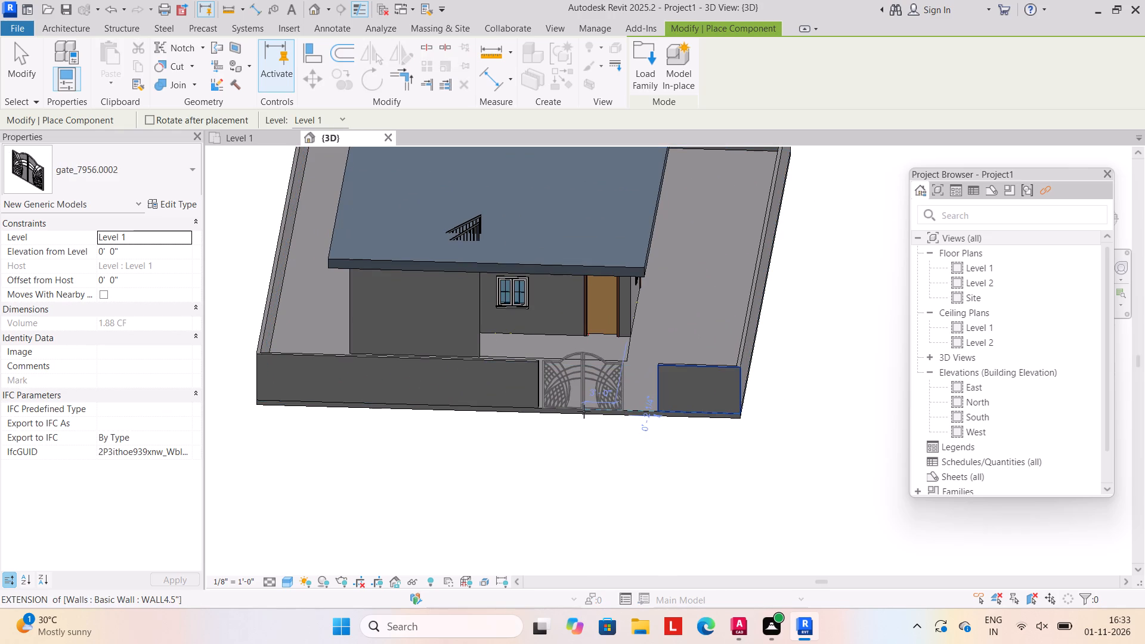
left_click(584, 411)
key("Escape")
key("Escape")
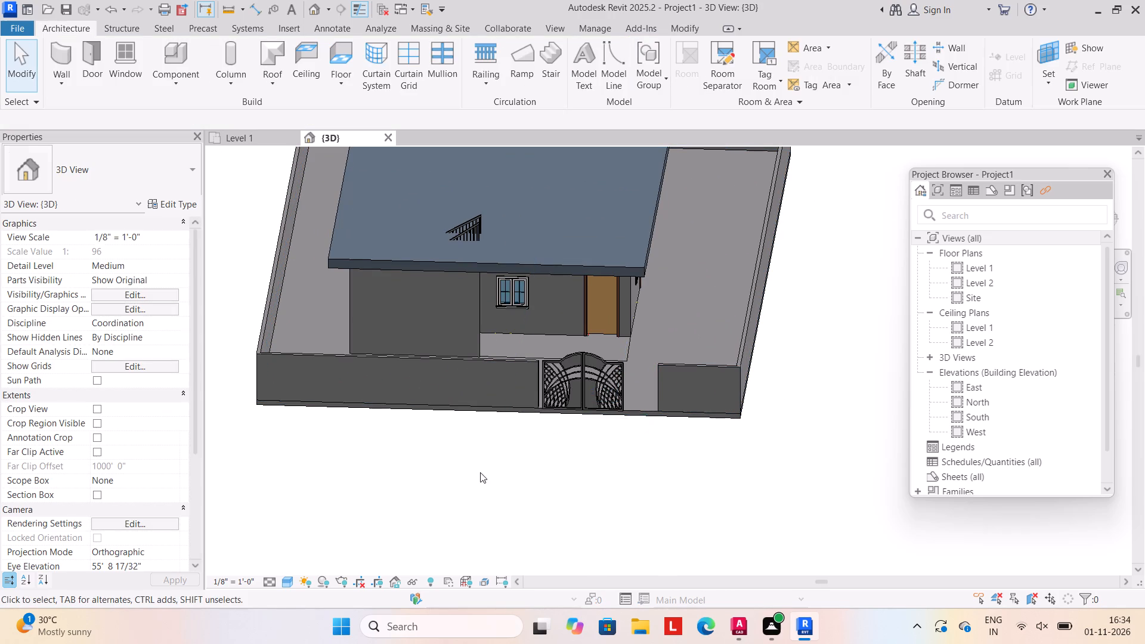
key("Escape")
Extend the longer front boundary wall segment to meet the gate's near edge, making it about 28' 6" long.
scroll(537, 405, "up", 3)
left_click(537, 402)
scroll(542, 411, "up", 4)
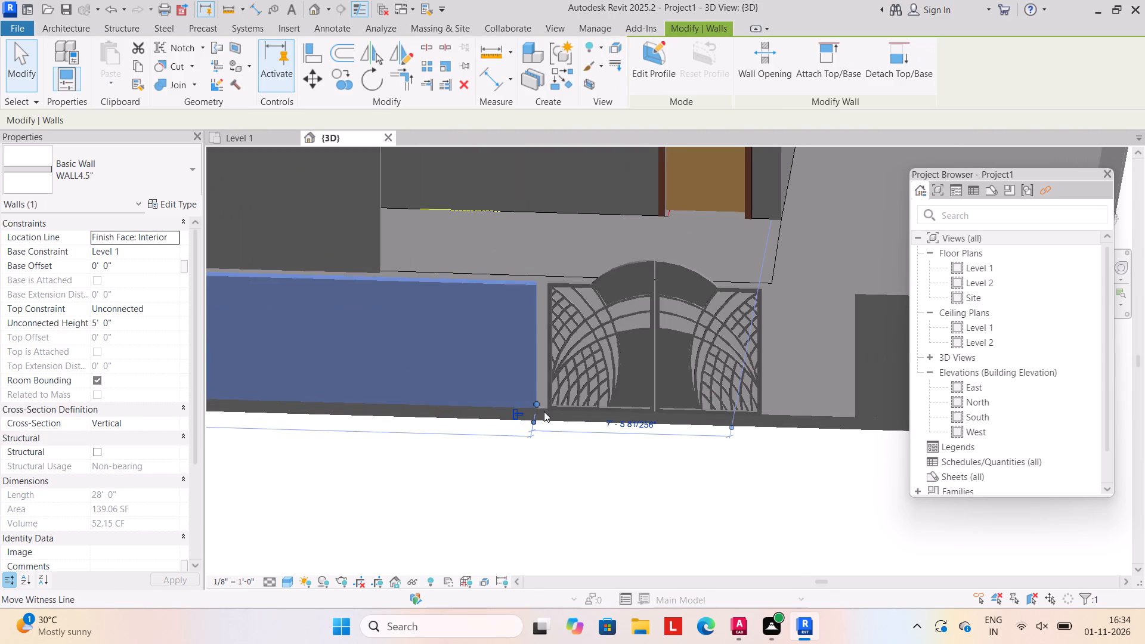
left_click_drag(537, 405, 550, 407)
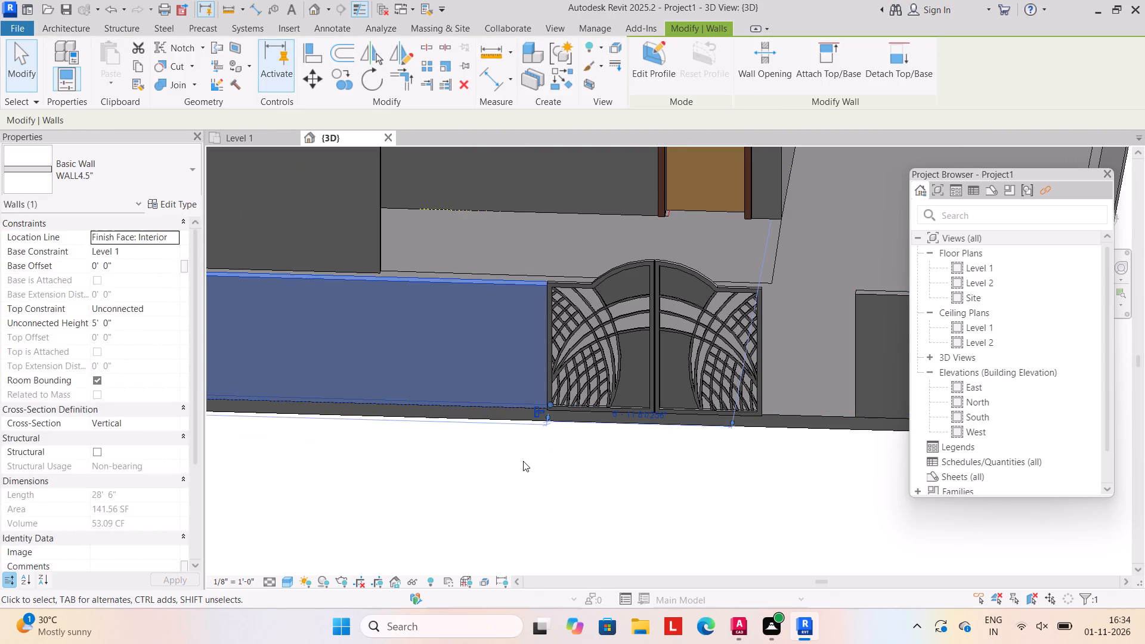
left_click(523, 461)
Nudge the entrance gate one increment toward the building and deselect it.
scroll(528, 467, "down", 4)
middle_click_drag(519, 462, 456, 431)
left_click(547, 388)
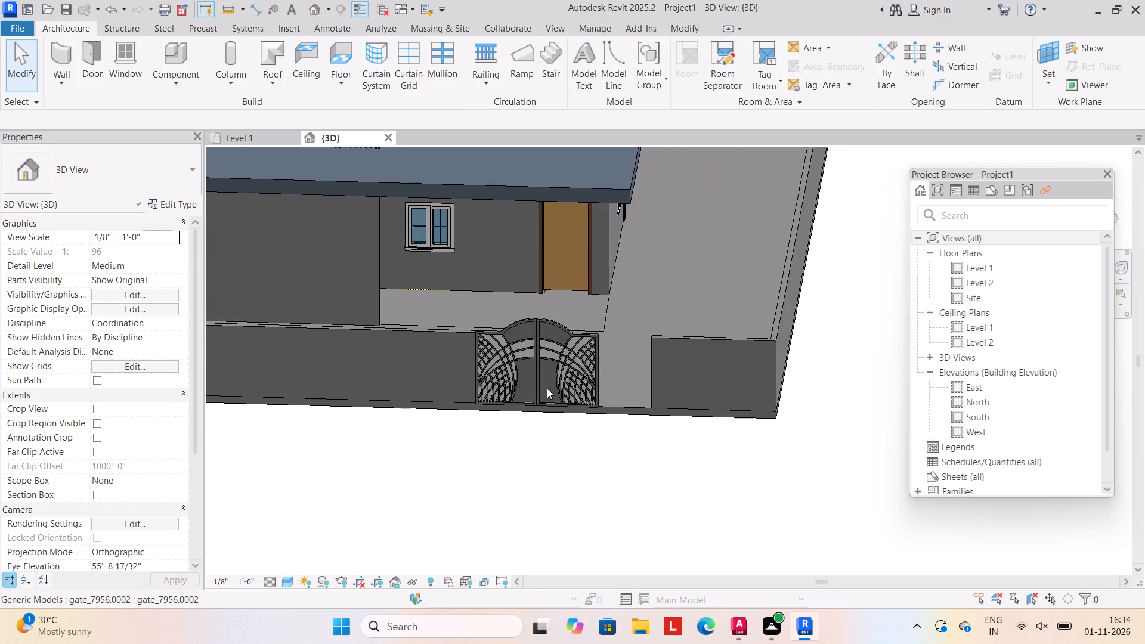
left_click(553, 360)
key("Up")
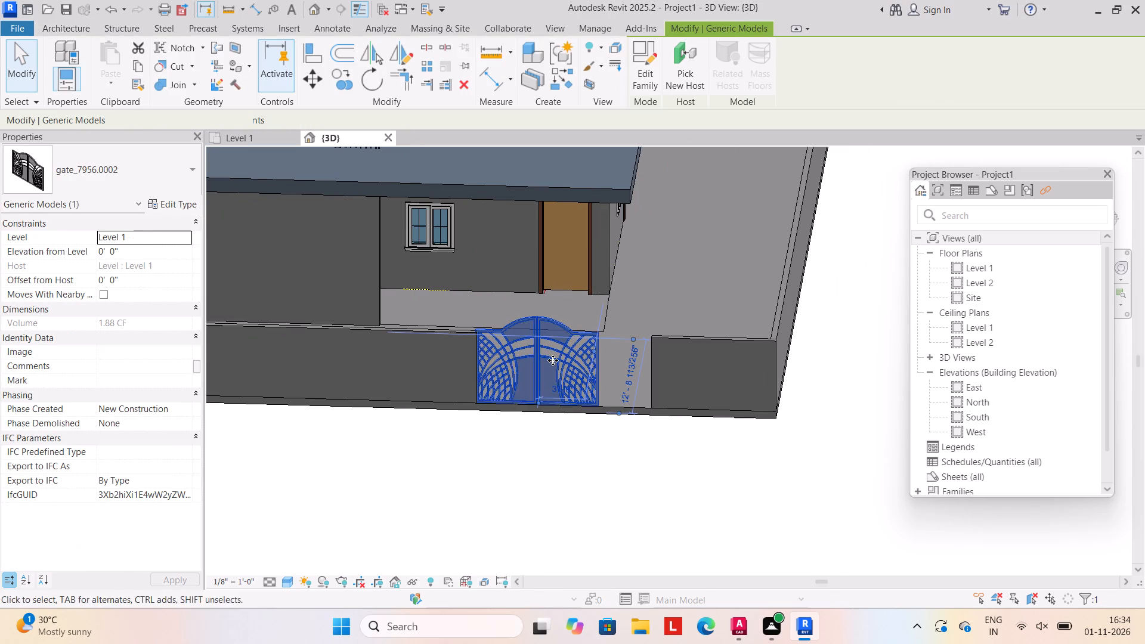
left_click(499, 475)
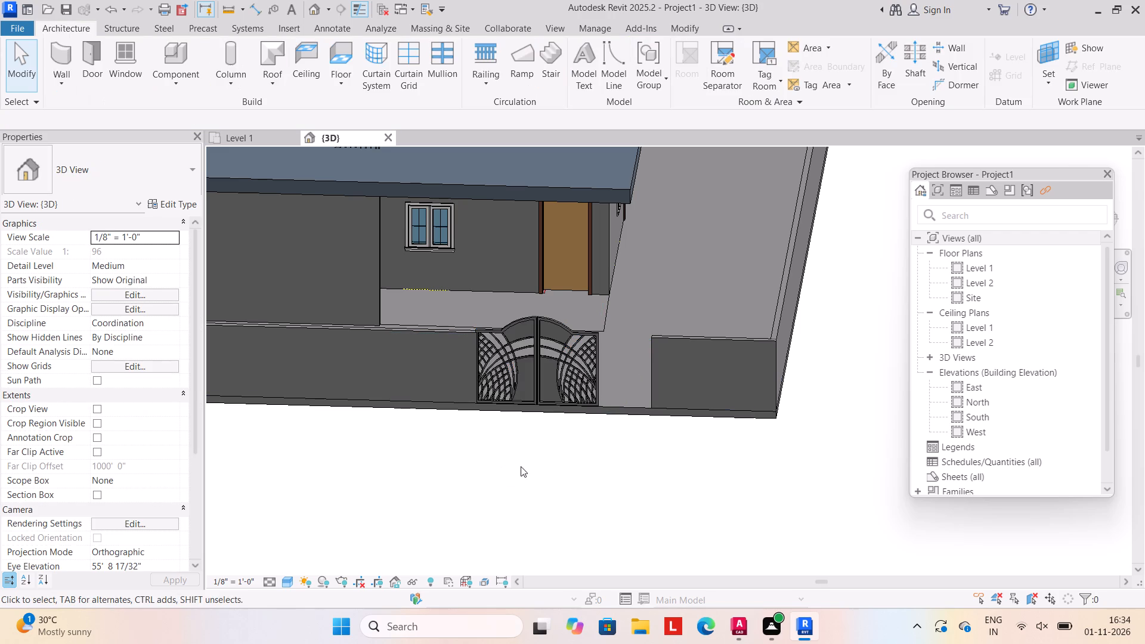
Extend the shorter front boundary wall segment to the gate's other edge, making it about 11' 4" long.
left_click(654, 386)
scroll(652, 428, "up", 5)
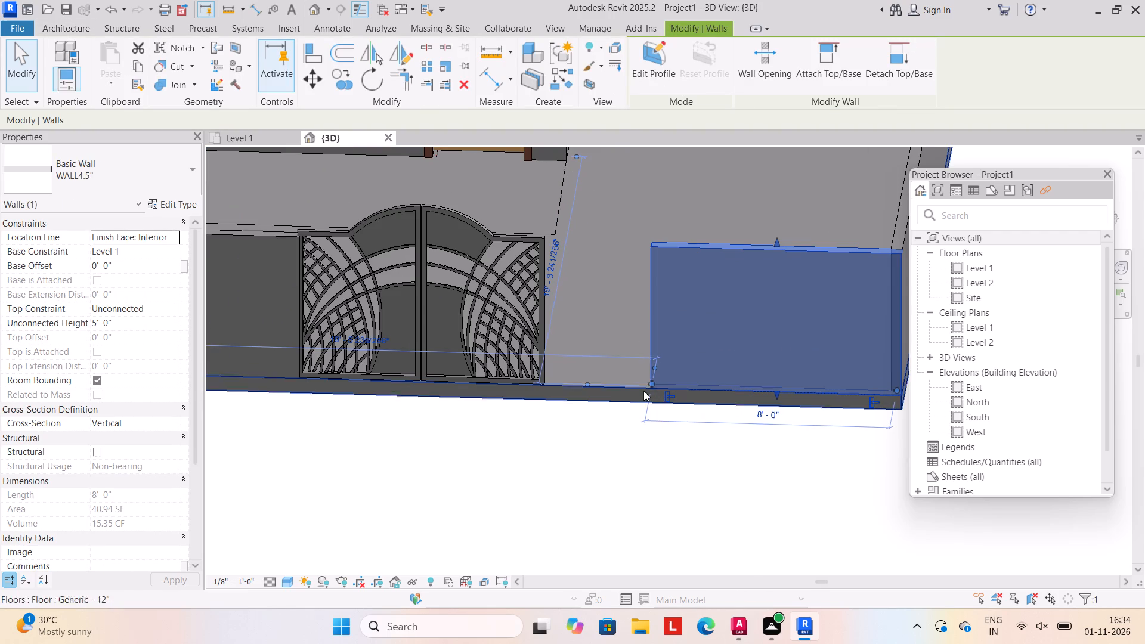
left_click_drag(649, 382, 627, 386)
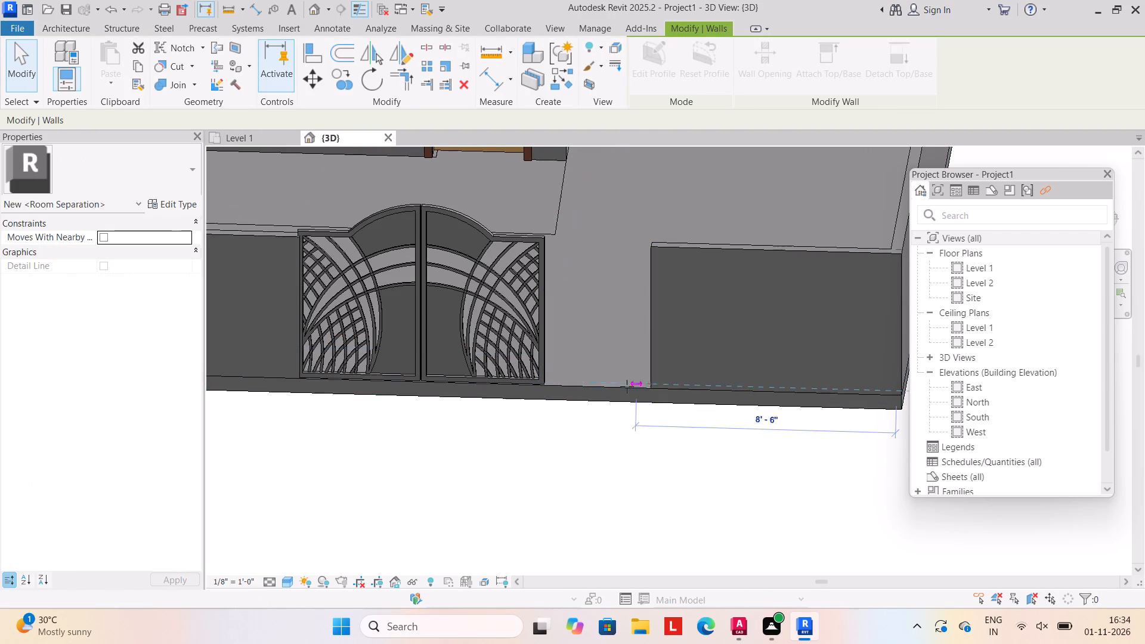
left_click_drag(627, 386, 552, 377)
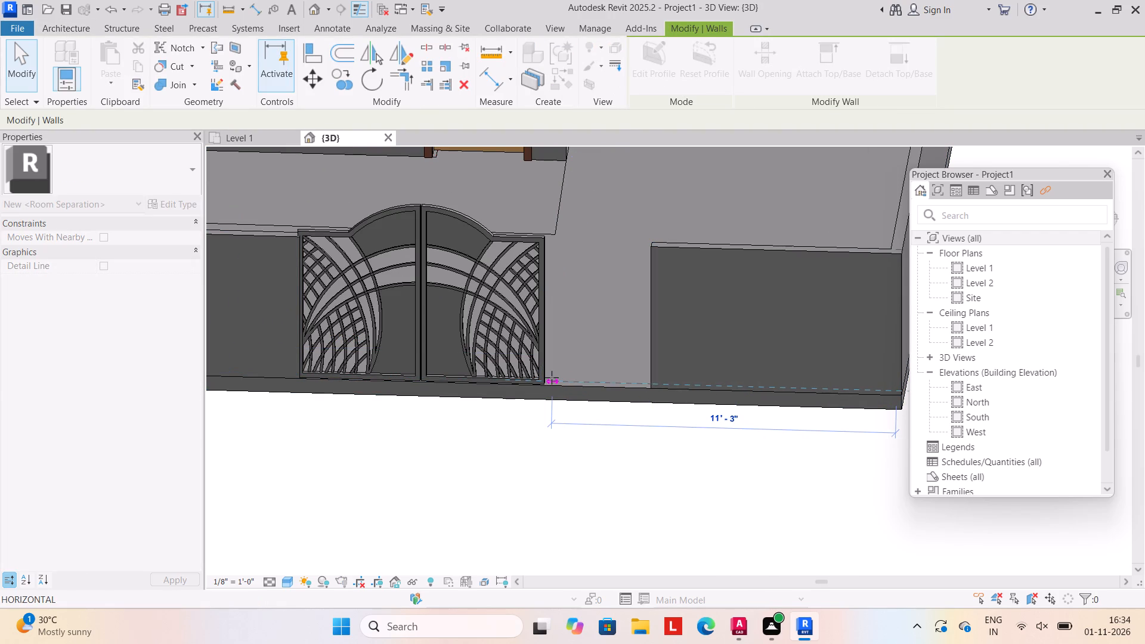
left_click_drag(552, 377, 550, 377)
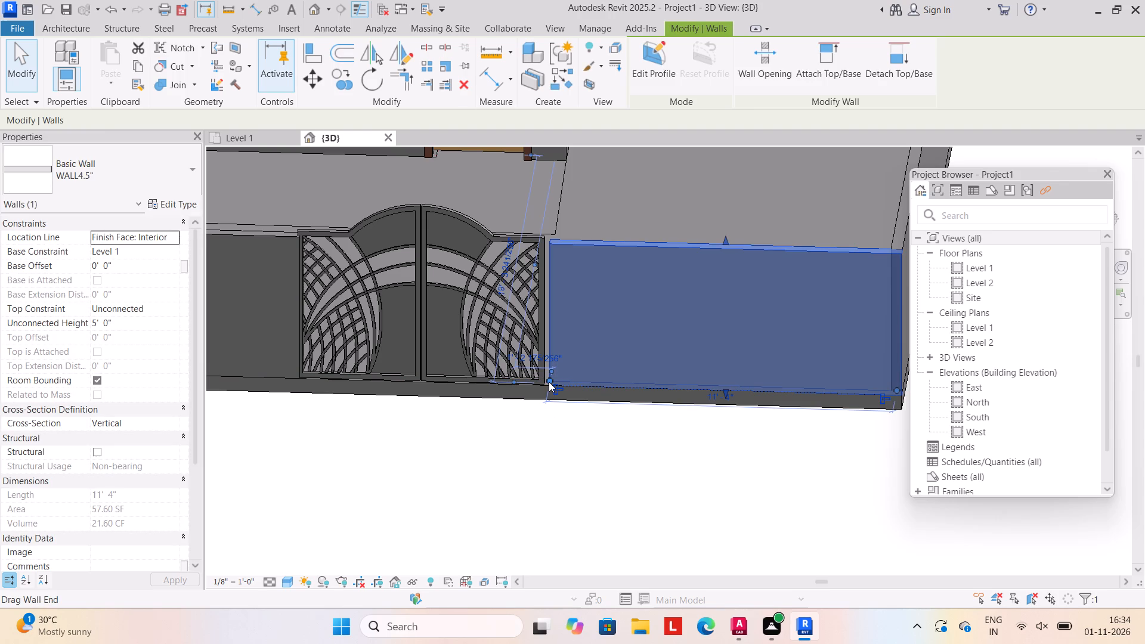
left_click(549, 382)
left_click(454, 505)
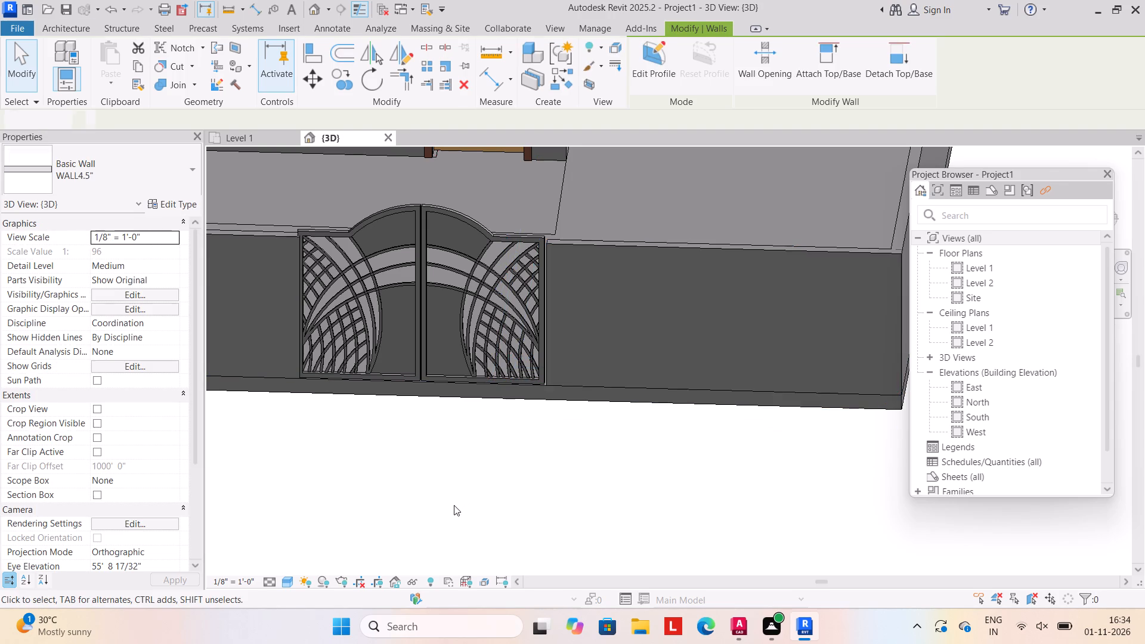
Set the structure layer thickness of the roof's Generic - 12" type to 6" and deselect the roof.
scroll(460, 510, "down", 10)
middle_click_drag(462, 513, 540, 508)
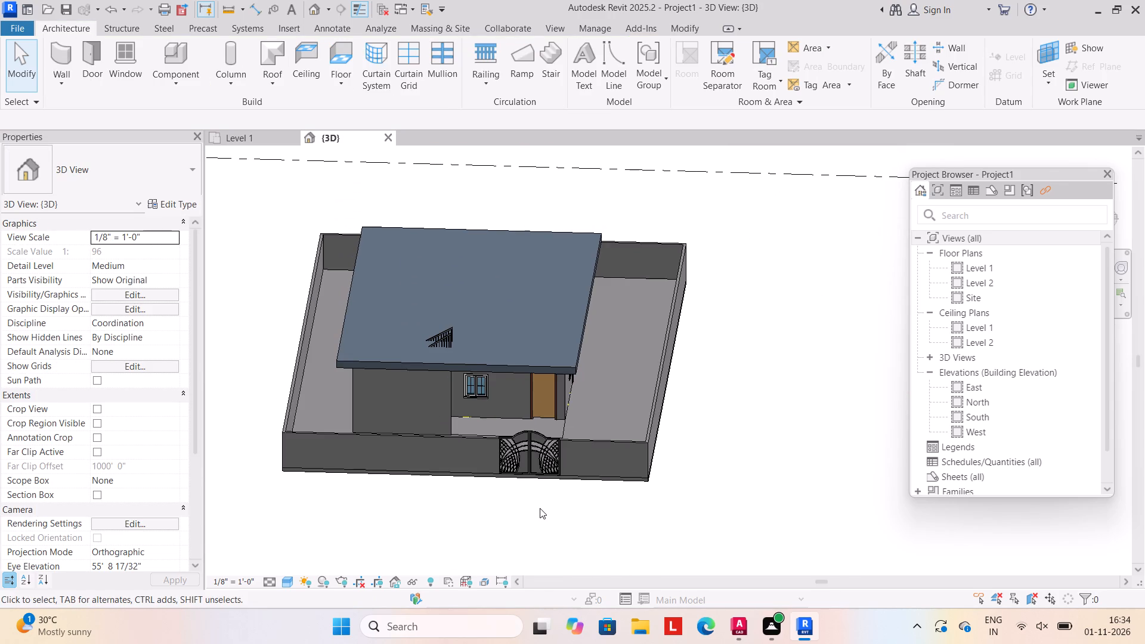
left_click(460, 368)
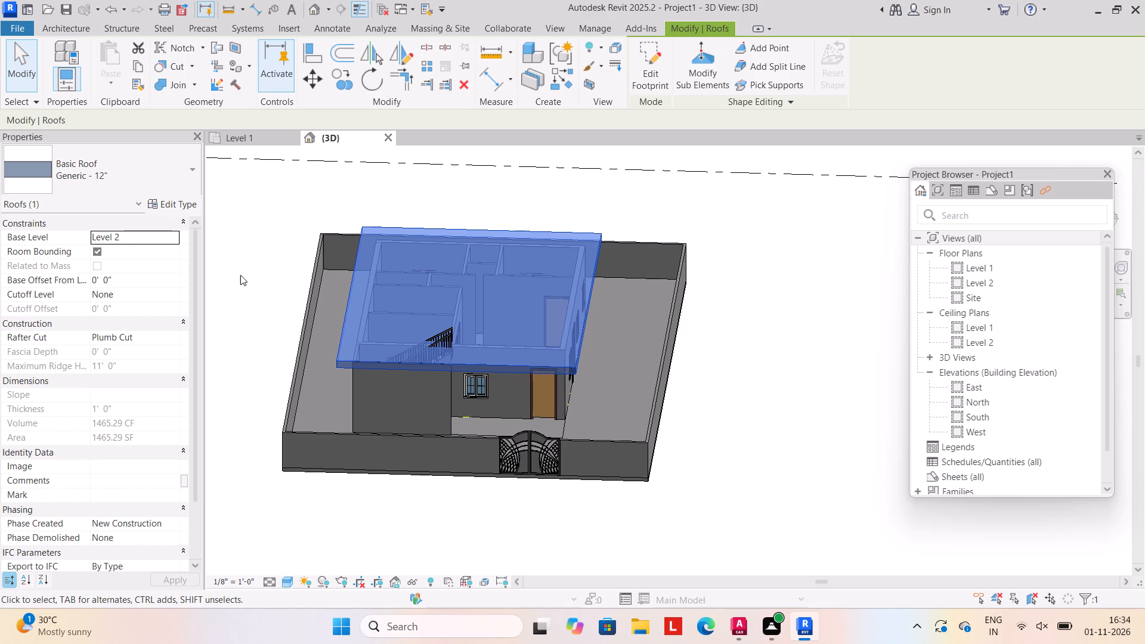
left_click(180, 203)
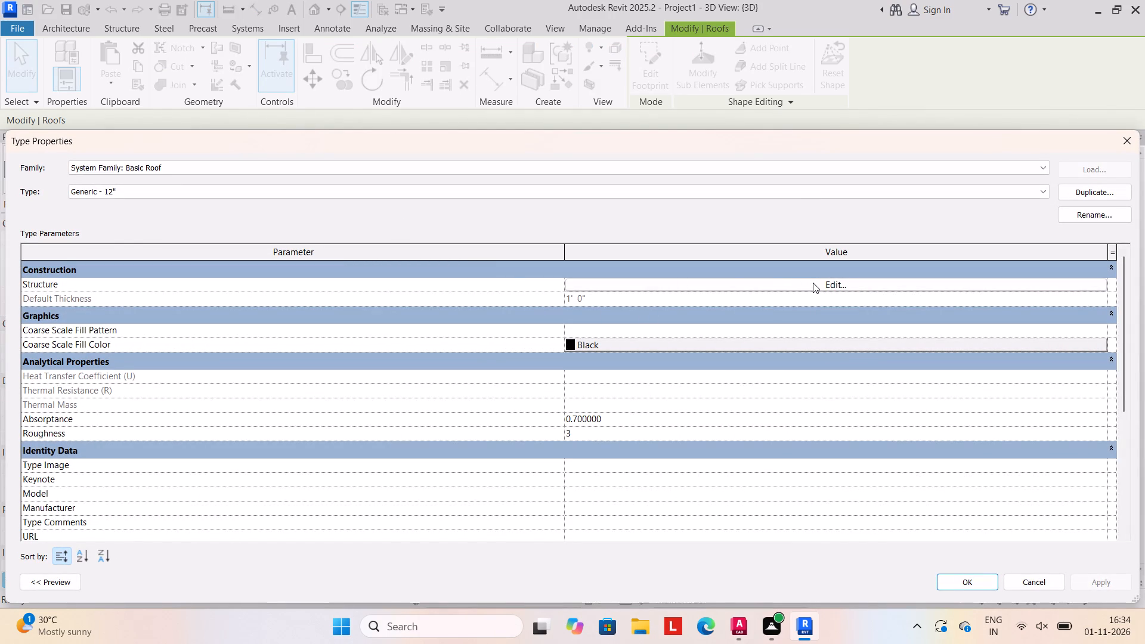
left_click(817, 285)
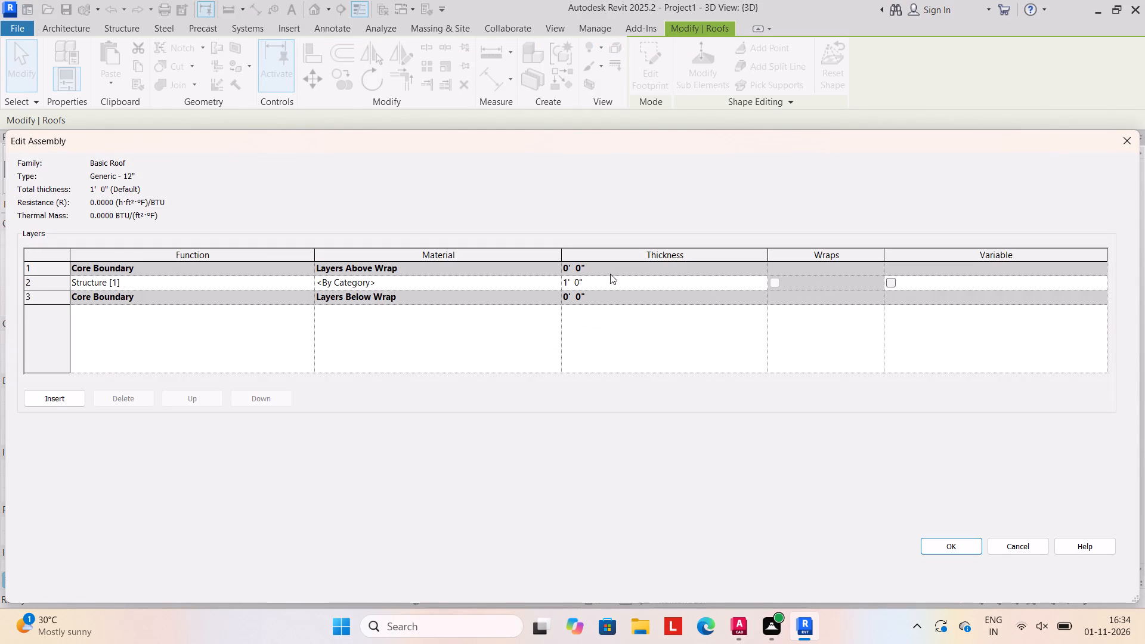
left_click(592, 284)
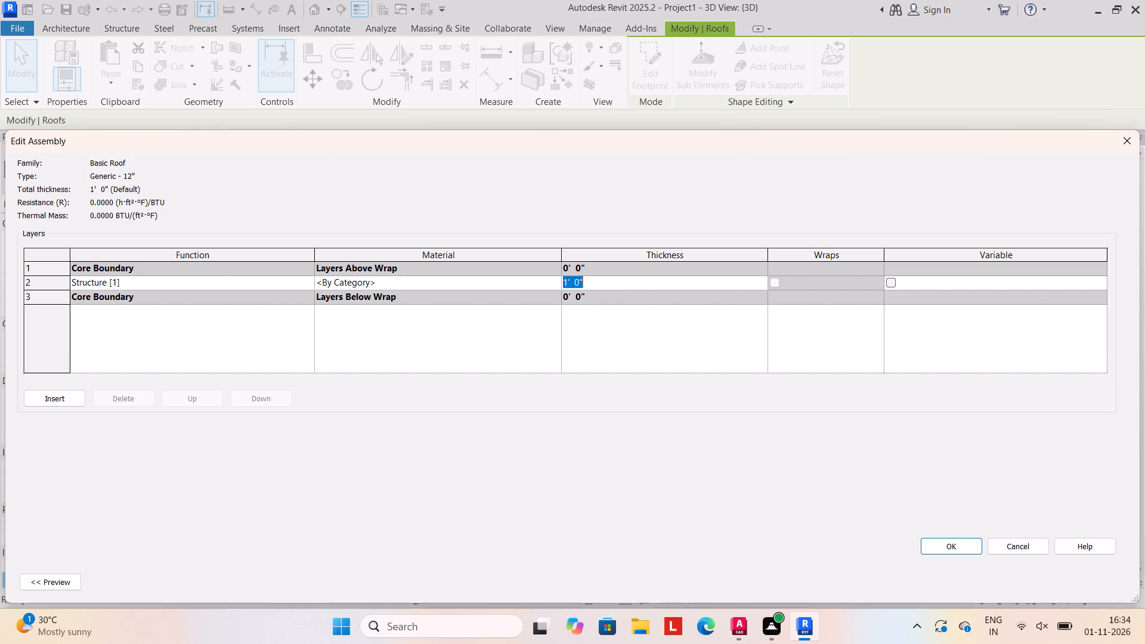
type("6\"")
key("Return")
left_click(932, 541)
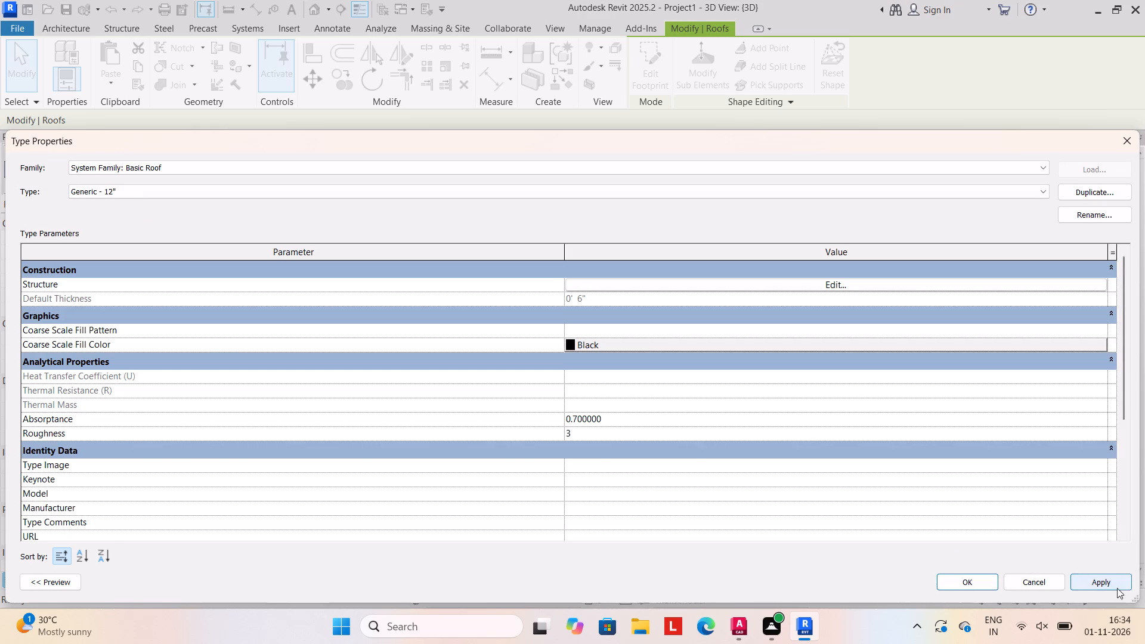
left_click(1109, 580)
left_click(965, 578)
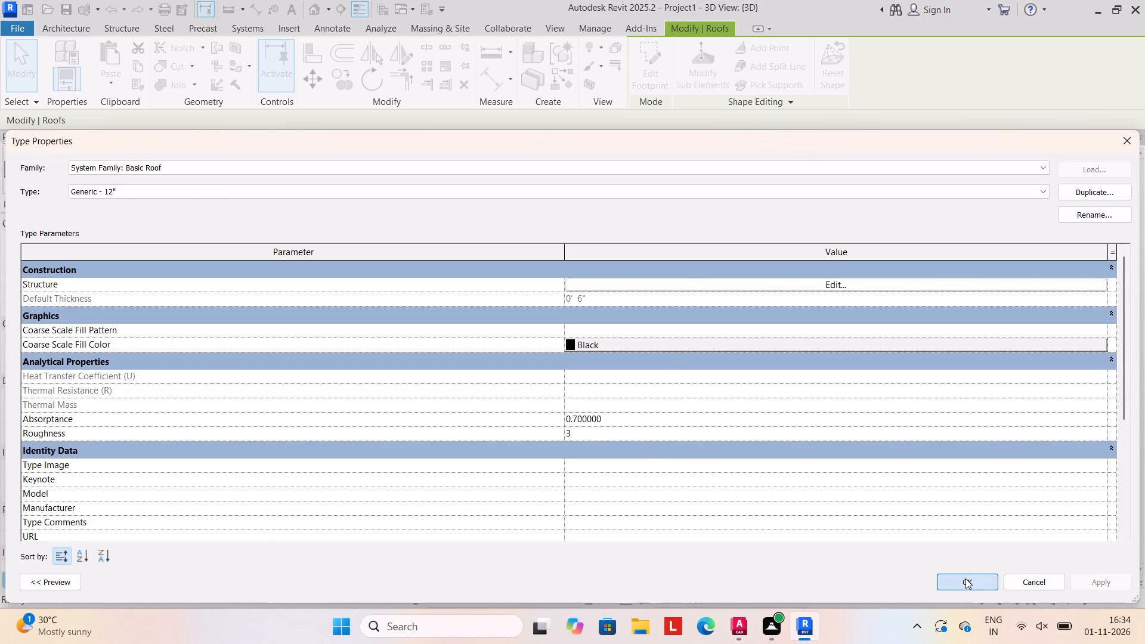
left_click(781, 528)
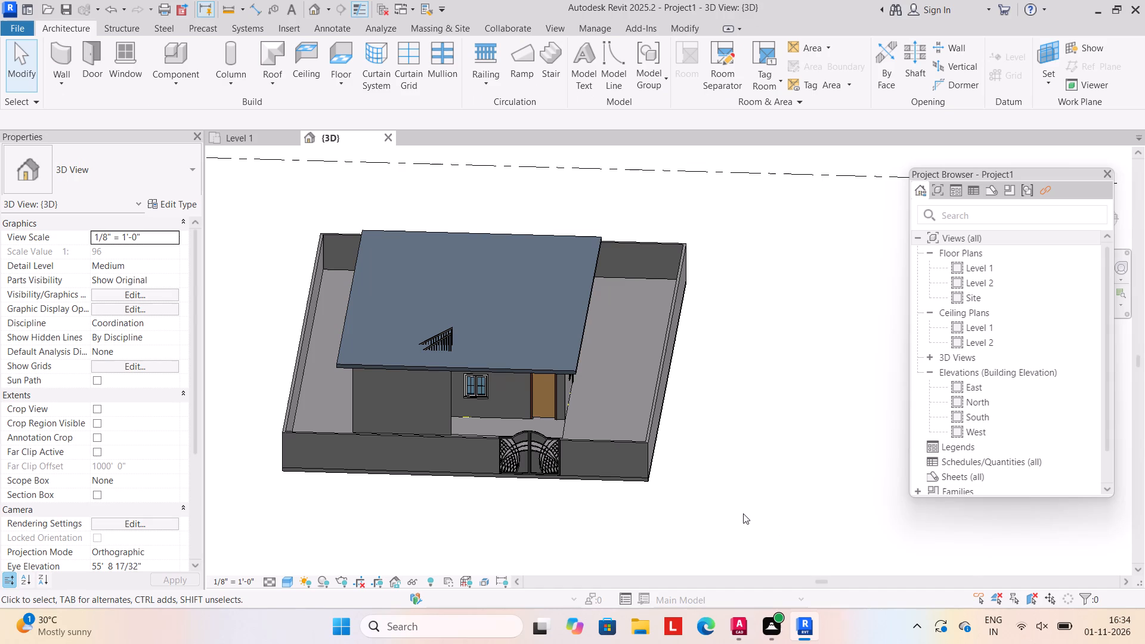
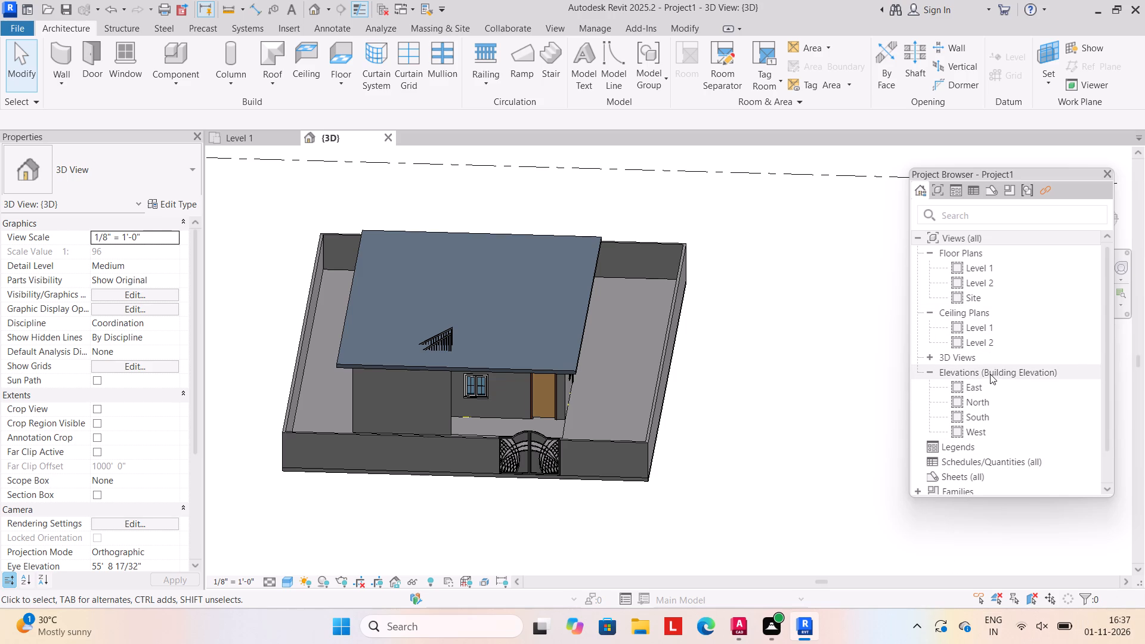
Open the North elevation and temporarily hide the rear, front and side boundary wall segments around the building.
double_click(990, 402)
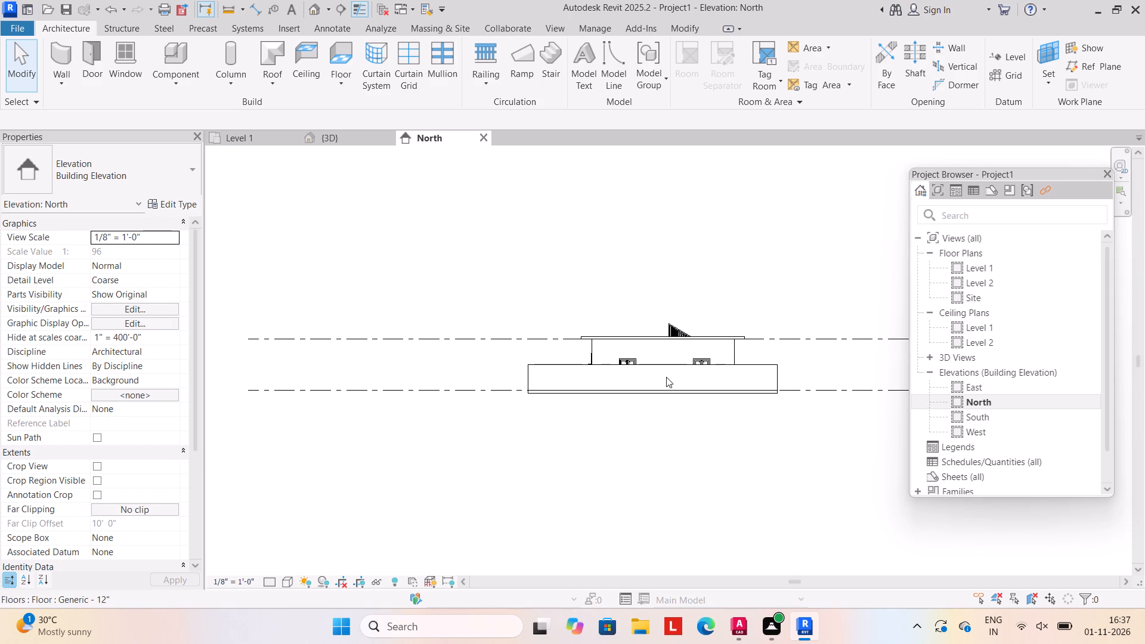
left_click(665, 368)
type("HH")
left_click(555, 364)
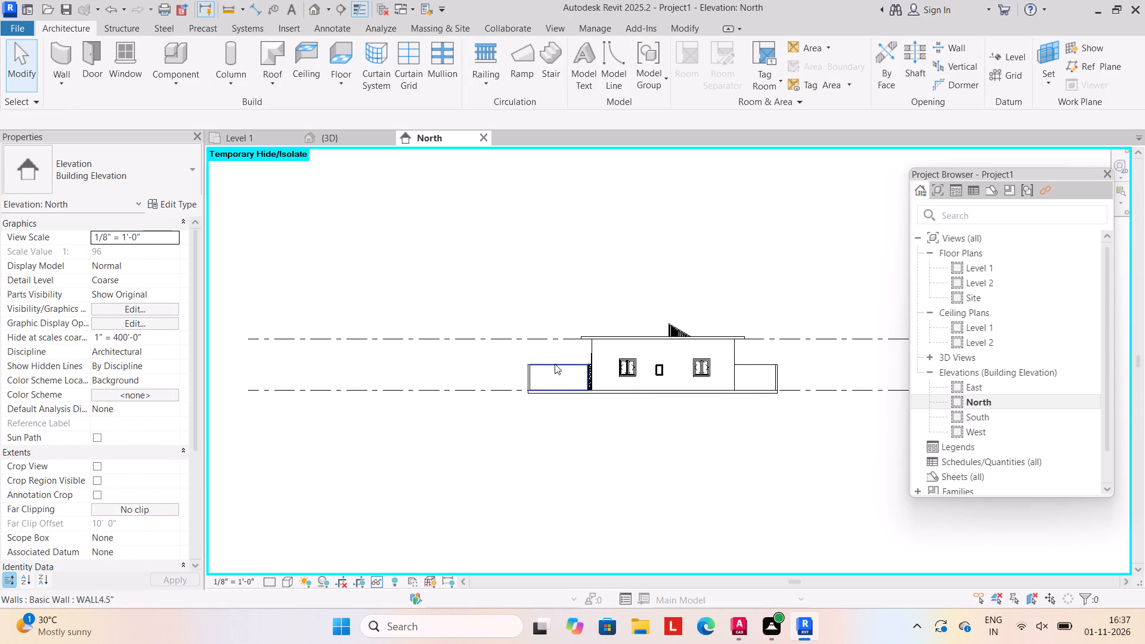
type("HH")
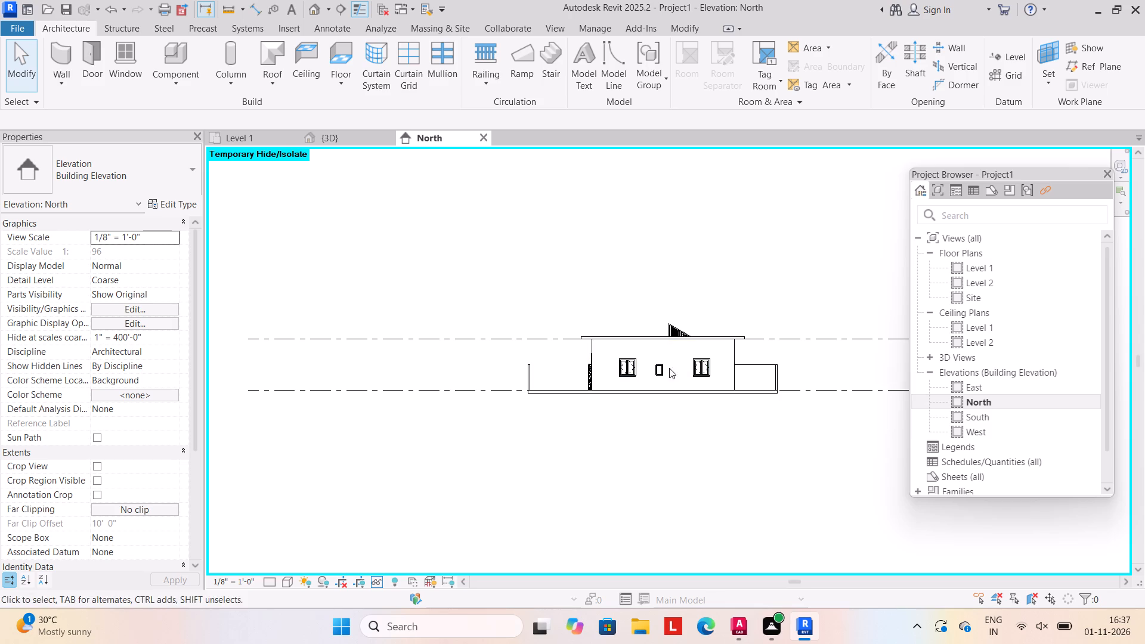
left_click(753, 366)
type("HH")
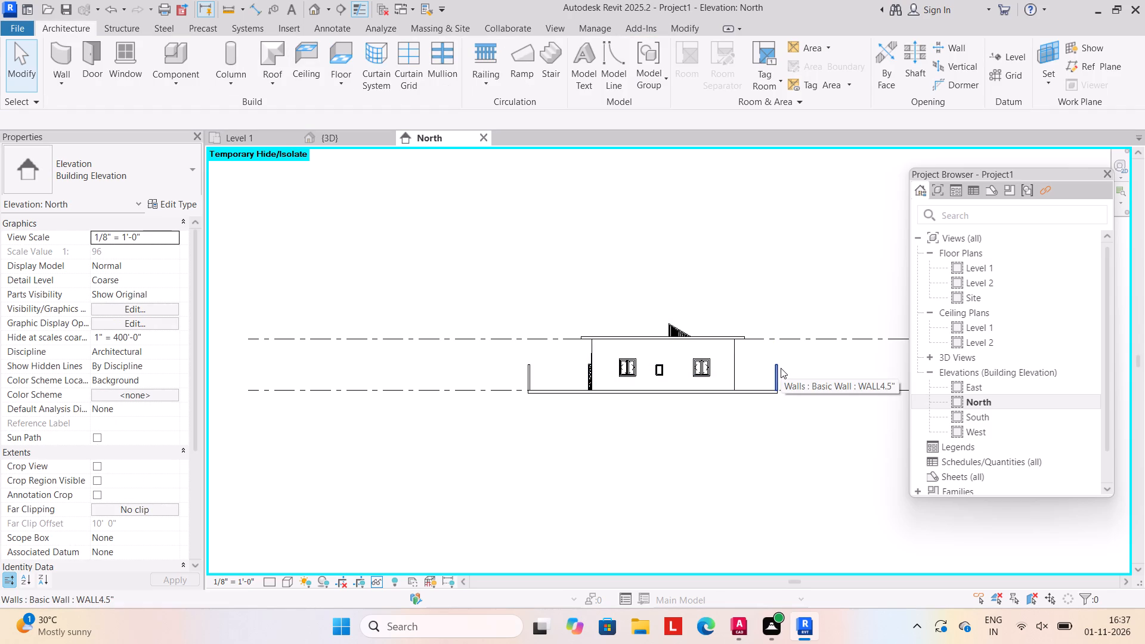
left_click(781, 368)
type("HH")
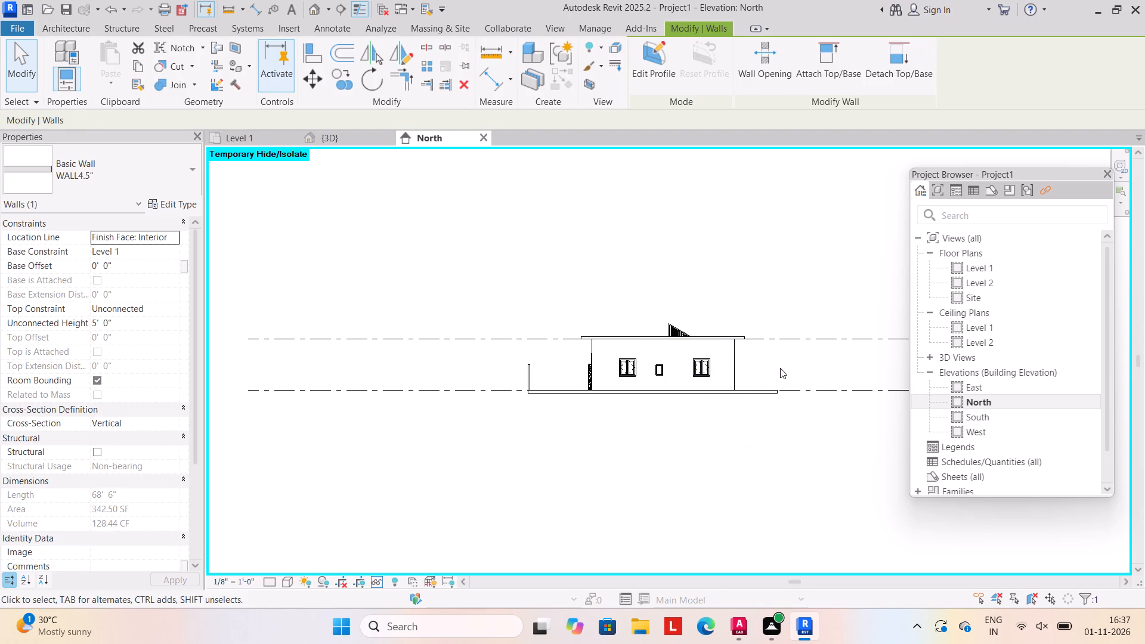
left_click(524, 373)
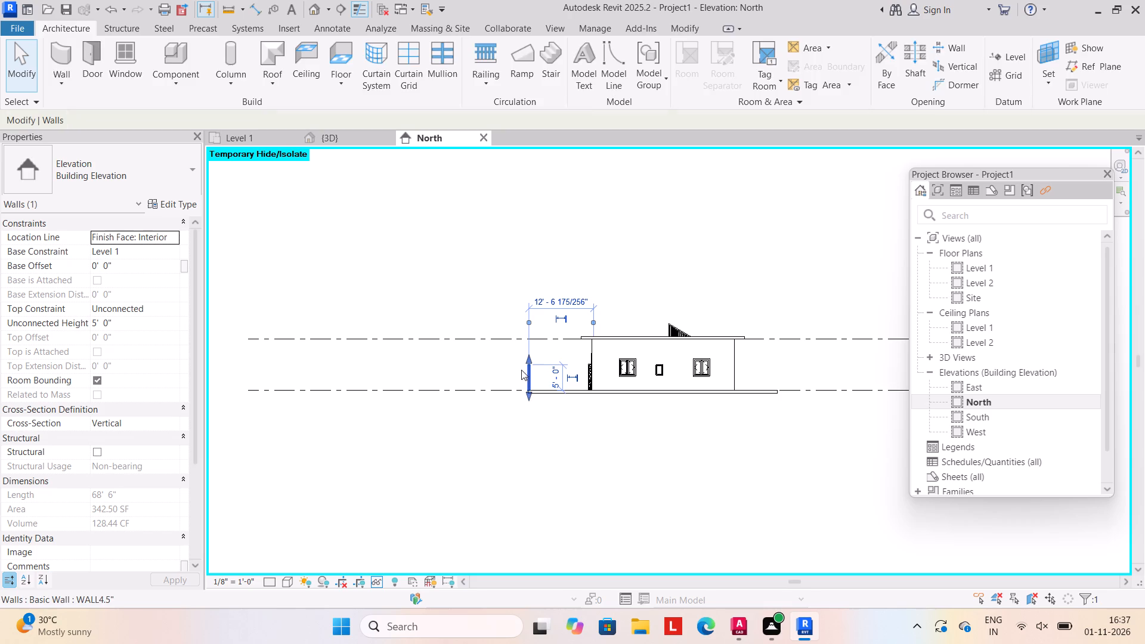
type("HH")
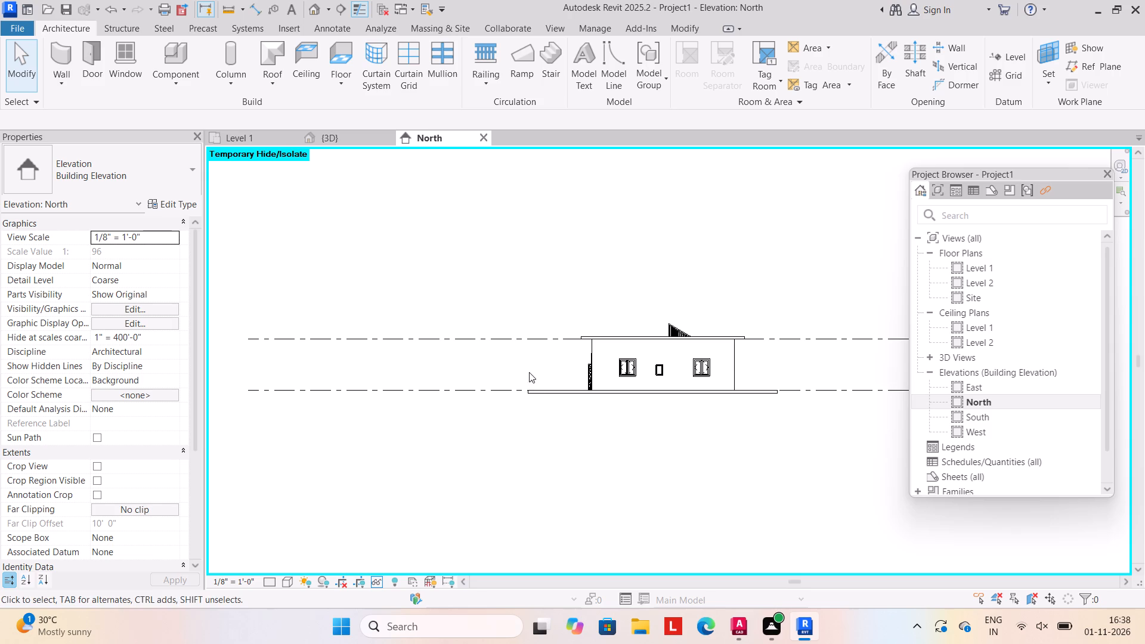
Temporarily hide the entrance gate in the North elevation.
scroll(590, 376, "up", 8)
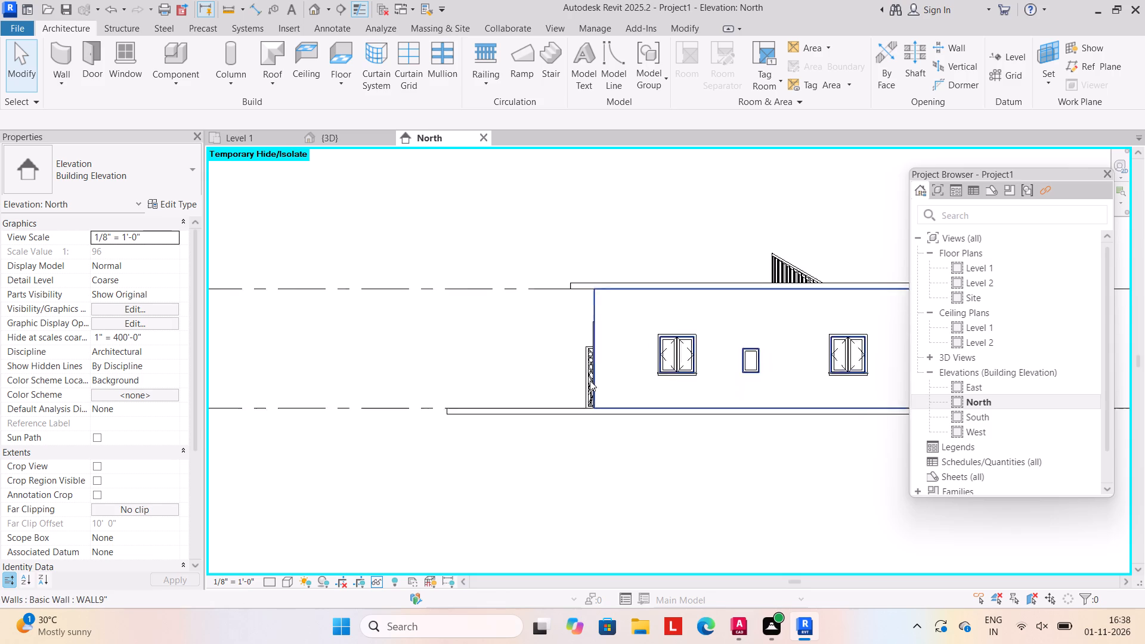
scroll(590, 380, "up", 2)
left_click(585, 385)
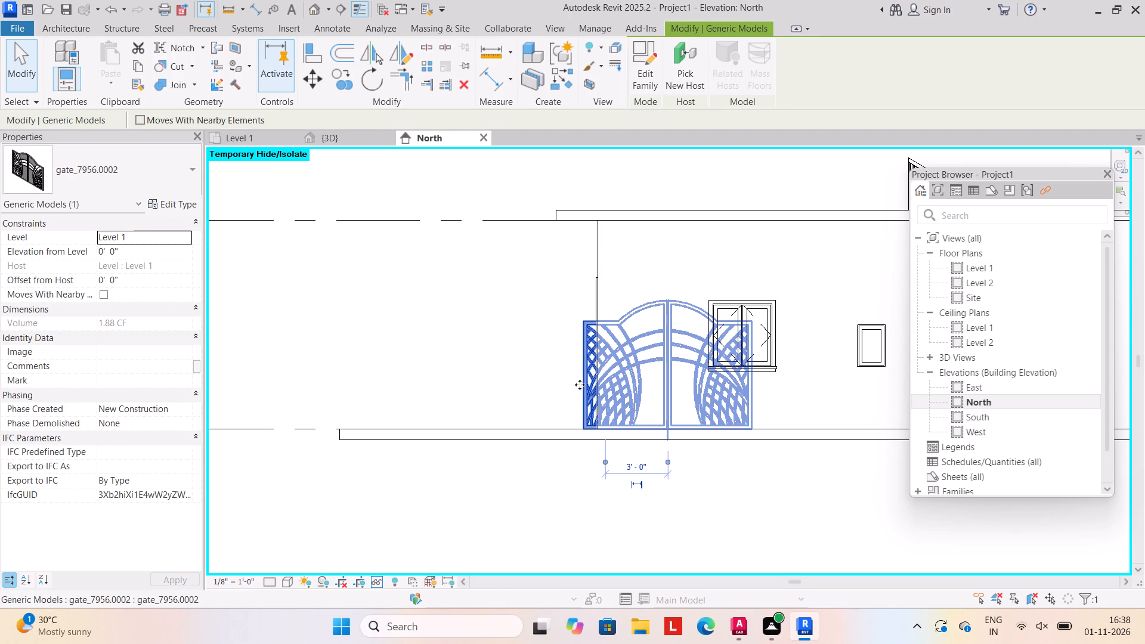
type("HH")
scroll(531, 393, "up", 1)
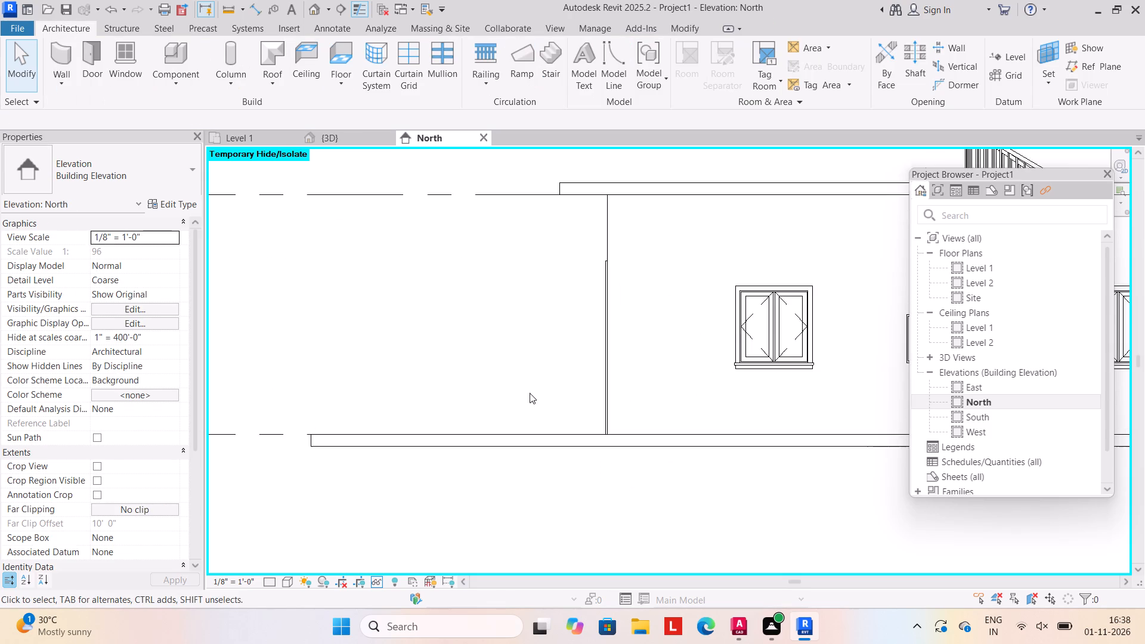
Add a level above Level 2 by picking its line with a 6" offset.
scroll(525, 401, "down", 11)
middle_click_drag(514, 378, 494, 389)
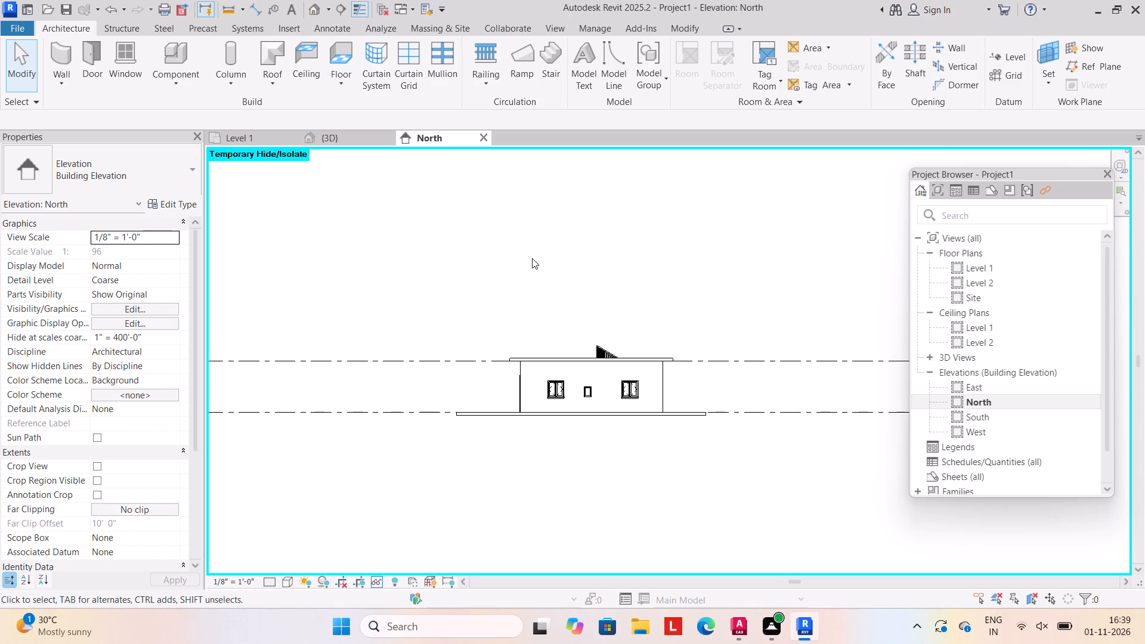
scroll(479, 286, "down", 3)
middle_click_drag(479, 291, 475, 304)
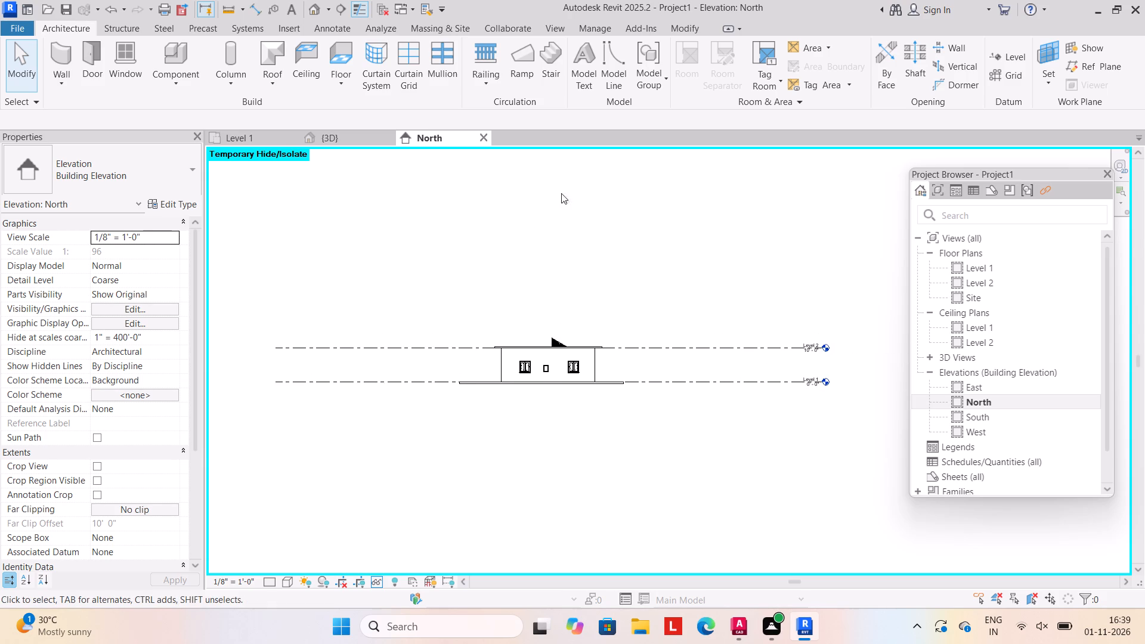
left_click(1014, 59)
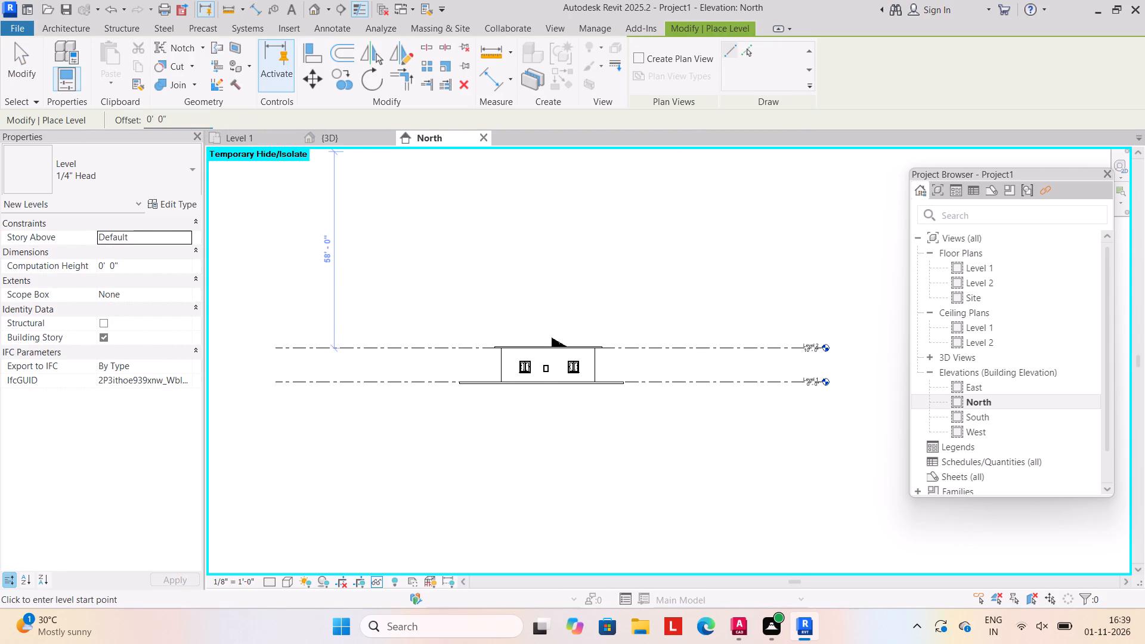
left_click(176, 116)
key("BackSpace")
key("BackSpace")
key("BackSpace")
key("BackSpace")
key("BackSpace")
key("BackSpace")
key("BackSpace")
key("BackSpace")
key("BackSpace")
key("BackSpace")
key("BackSpace")
key("BackSpace")
key("BackSpace")
key("BackSpace")
key("BackSpace")
key("BackSpace")
key("BackSpace")
key("BackSpace")
key("BackSpace")
key("BackSpace")
type("6\"")
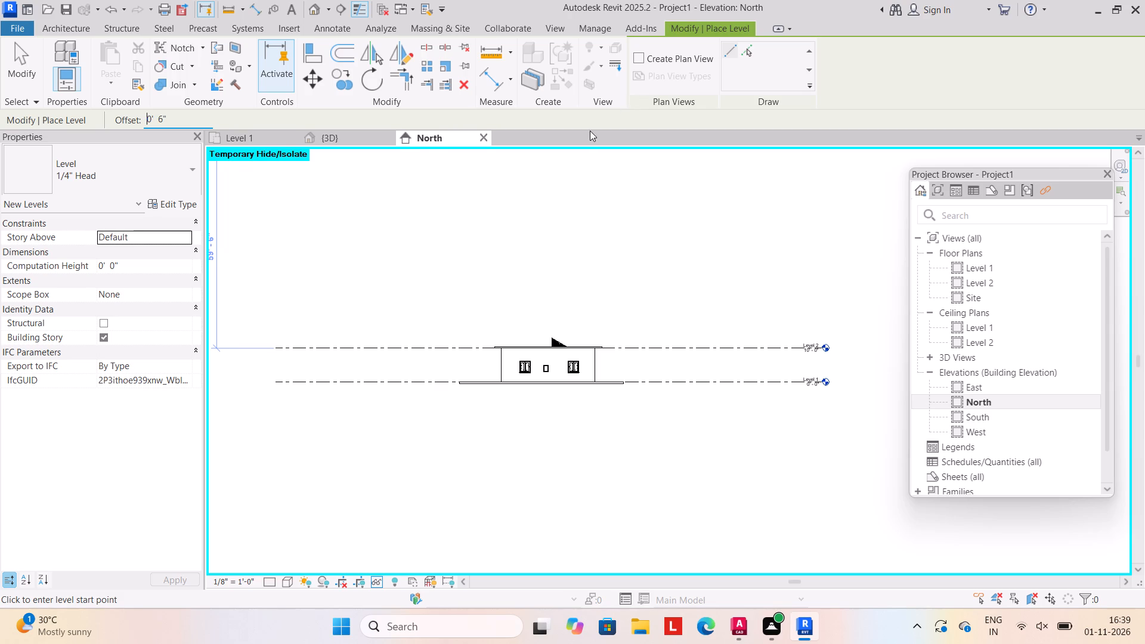
left_click(745, 46)
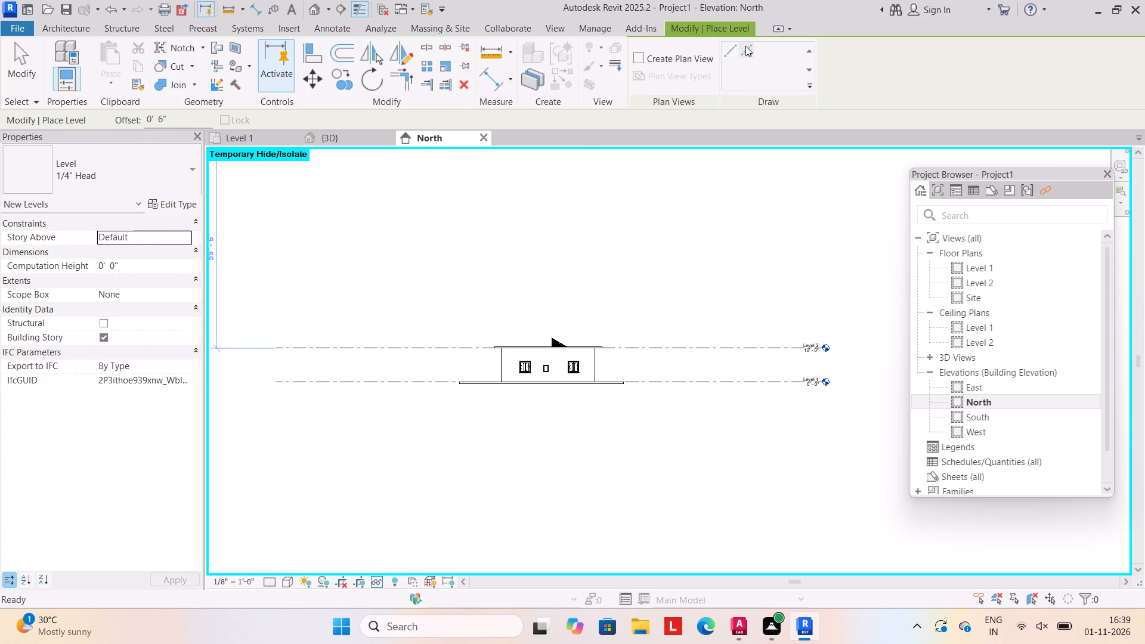
left_click(692, 343)
scroll(558, 340, "up", 5)
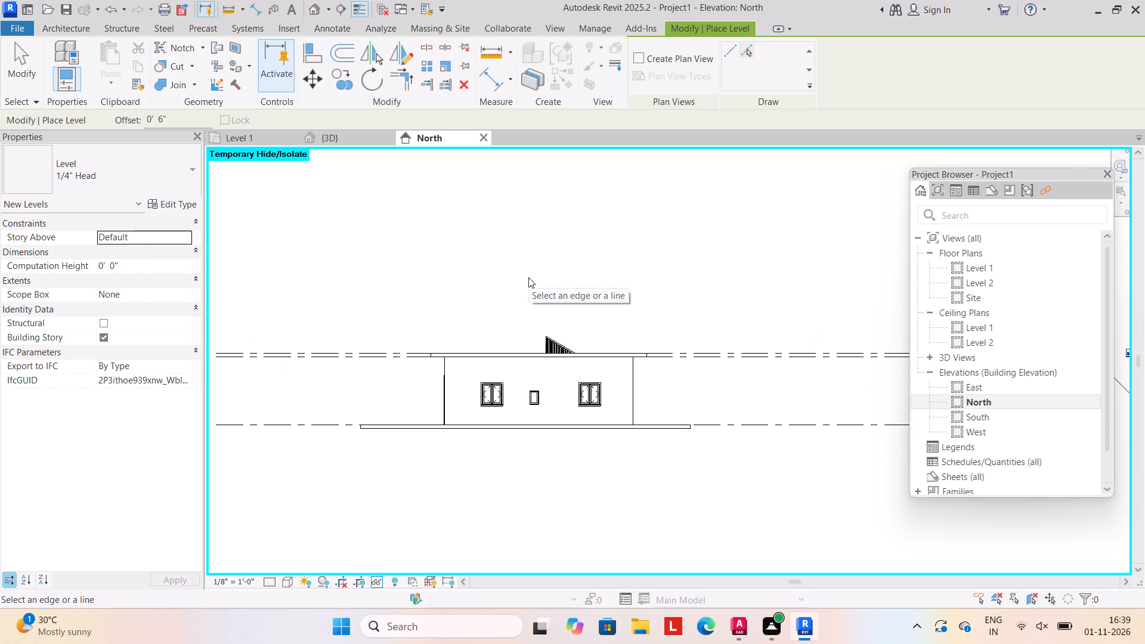
middle_click_drag(528, 277, 493, 283)
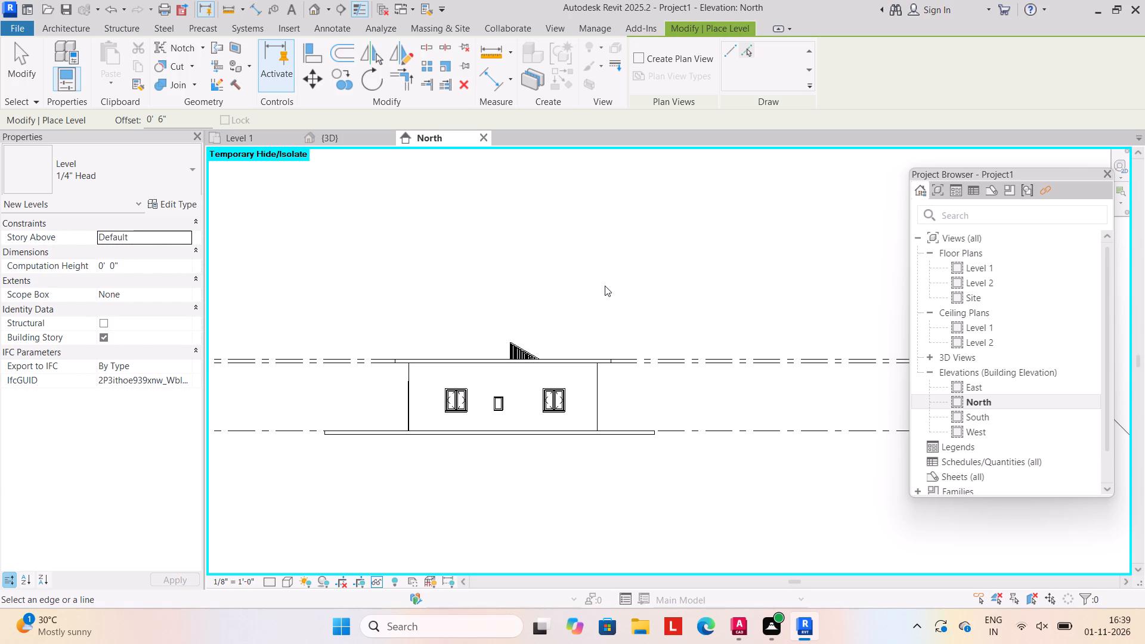
left_click(605, 286)
Add five levels stacked above Level 3, each picked from the one below with a 10' 6" offset, and dismiss the save reminder.
left_click(748, 48)
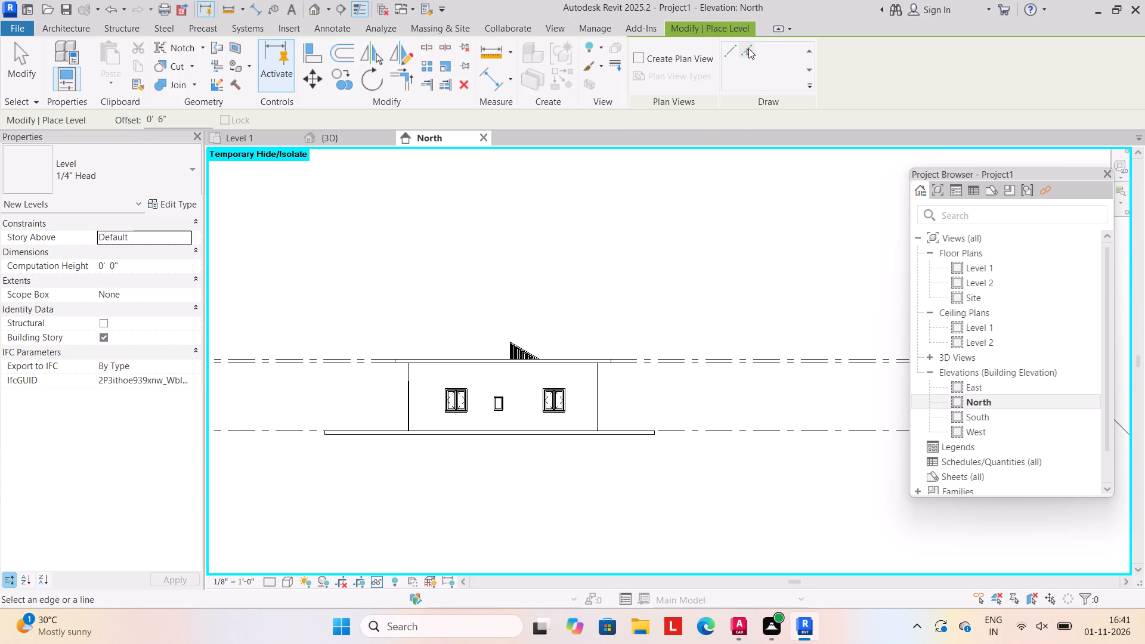
left_click(174, 120)
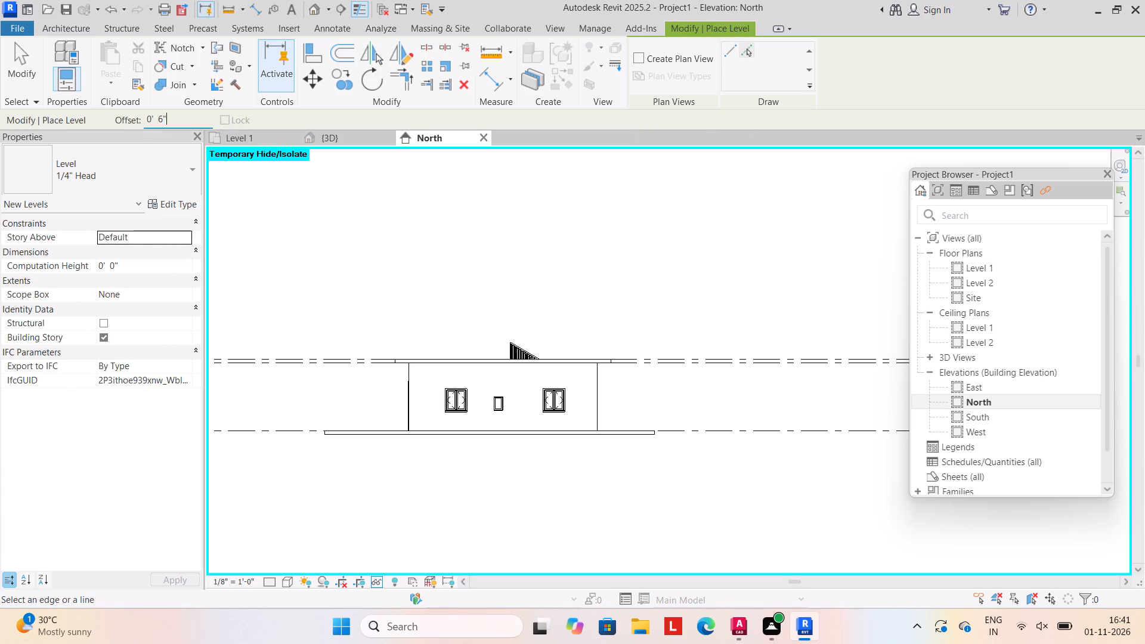
key("BackSpace")
key("BackSpace")
key("BackSpace")
key("BackSpace")
key("BackSpace")
key("BackSpace")
key("BackSpace")
key("BackSpace")
key("BackSpace")
type("10'6\"")
left_click(748, 48)
left_click(723, 358)
scroll(720, 339, "down", 4)
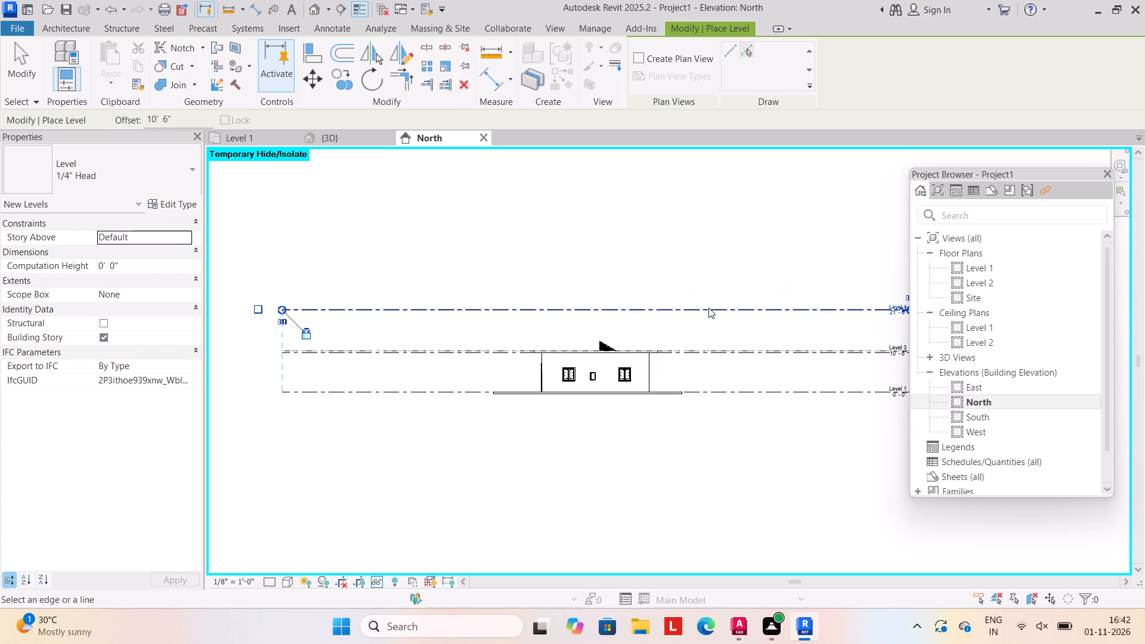
left_click(708, 305)
left_click(705, 267)
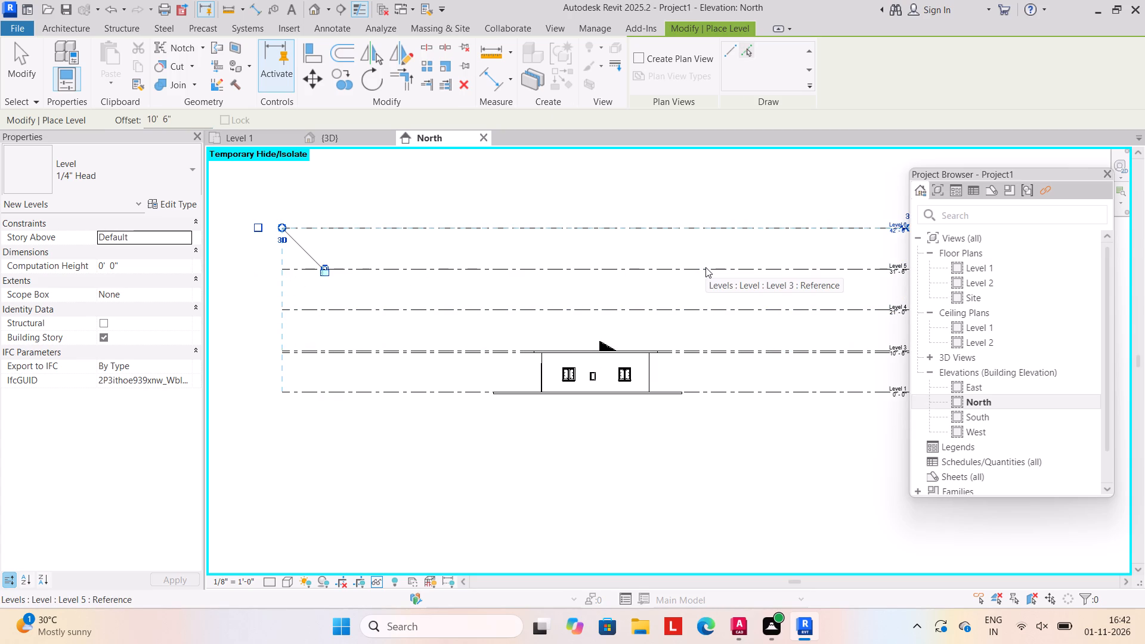
scroll(683, 278, "down", 1)
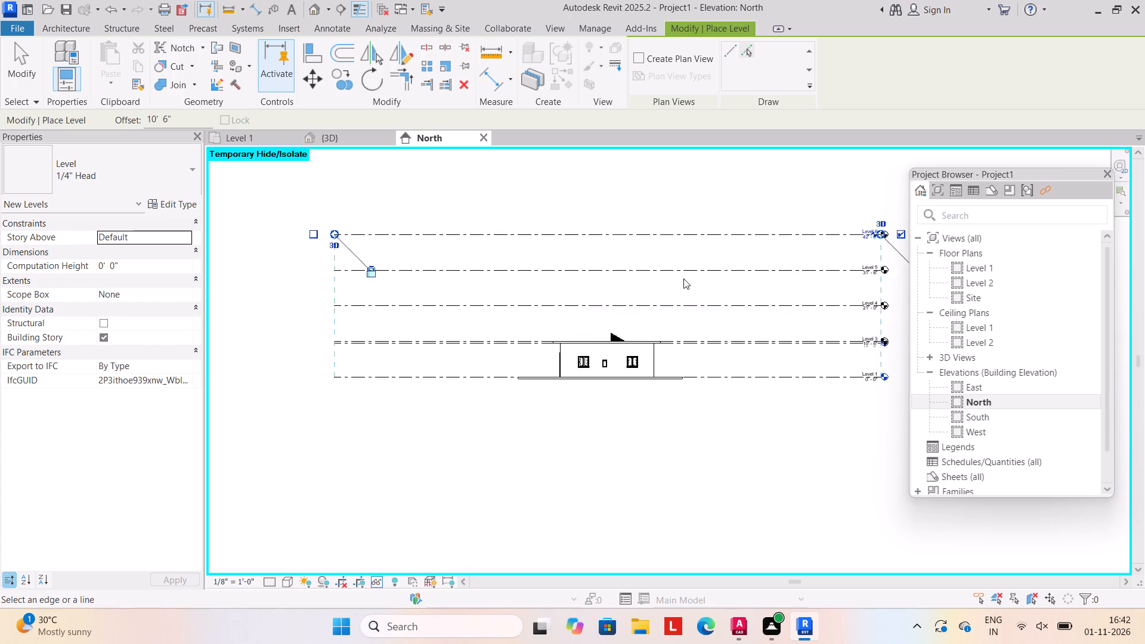
scroll(683, 278, "down", 1)
middle_click_drag(683, 282, 667, 340)
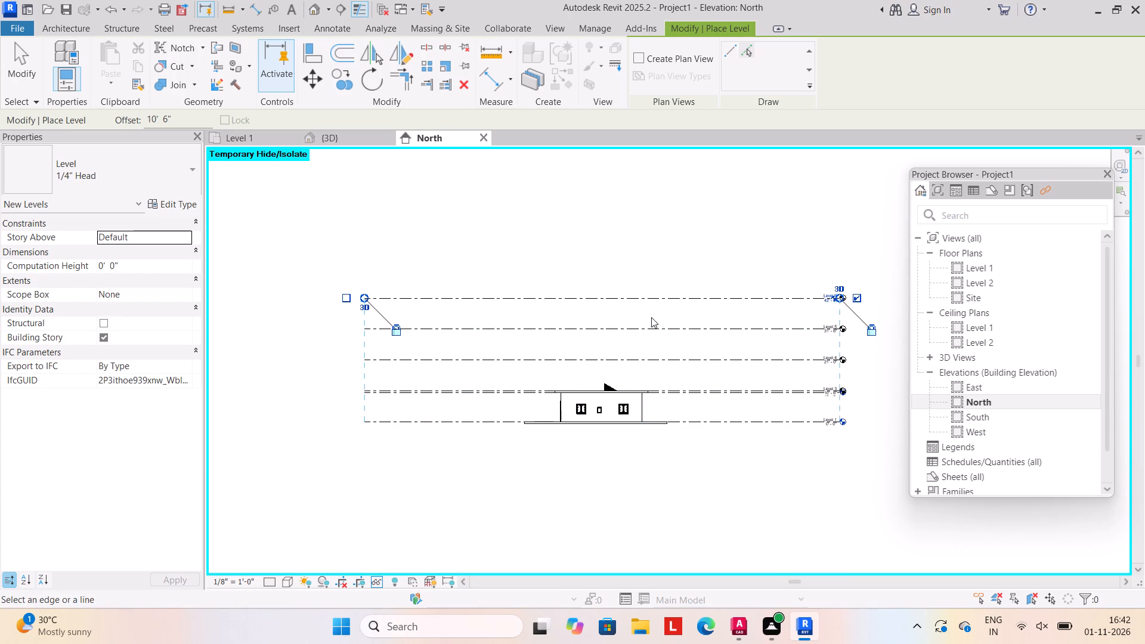
left_click(651, 292)
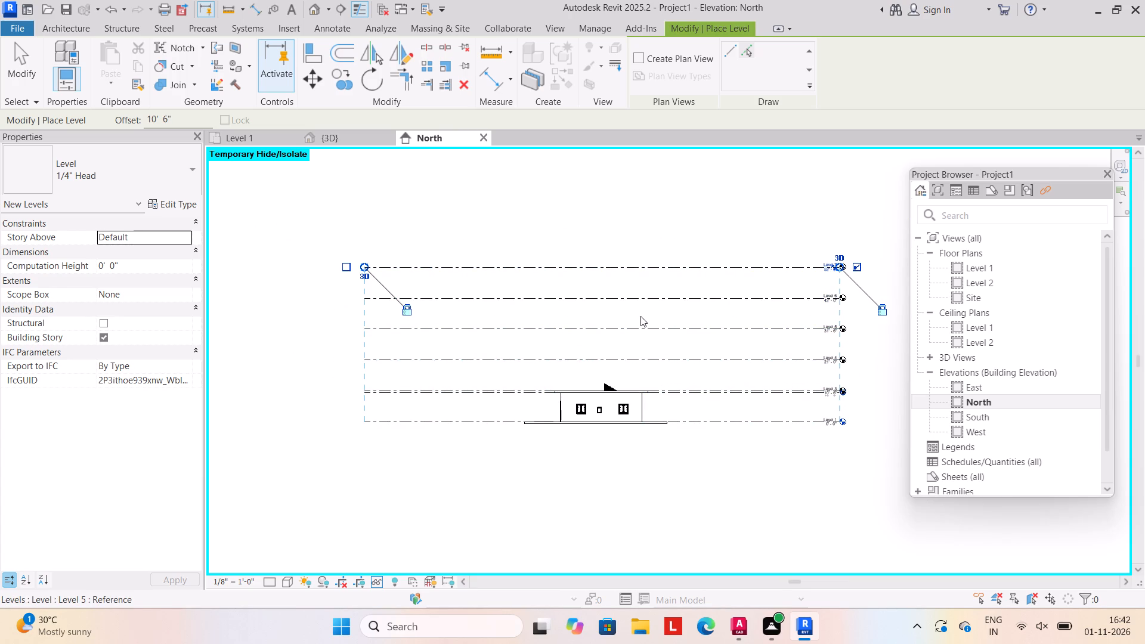
left_click(643, 264)
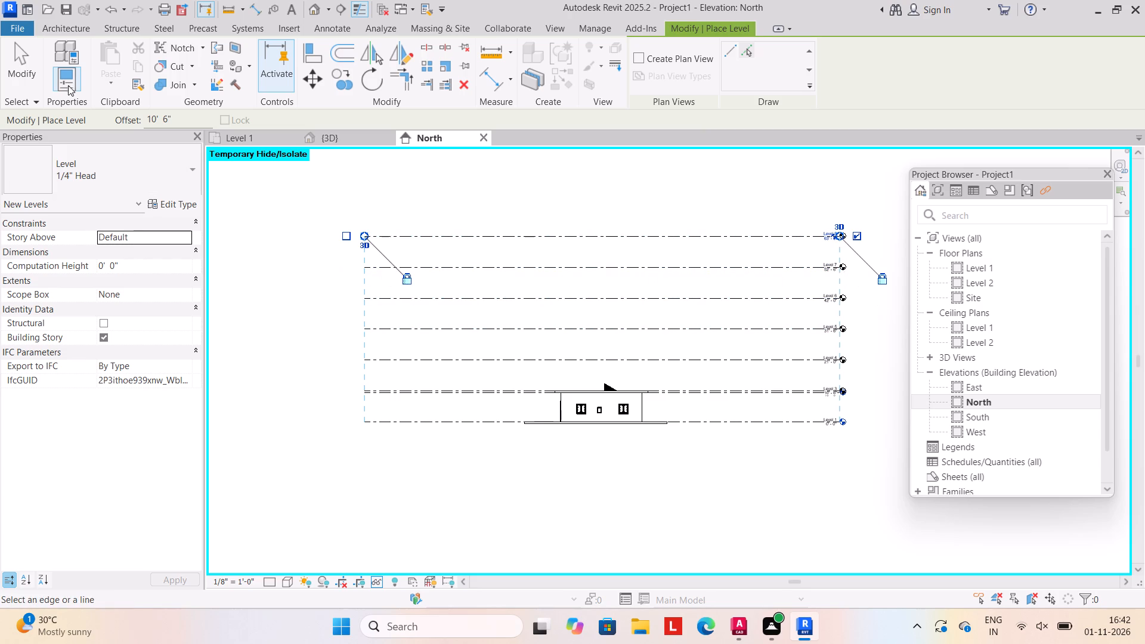
left_click(24, 69)
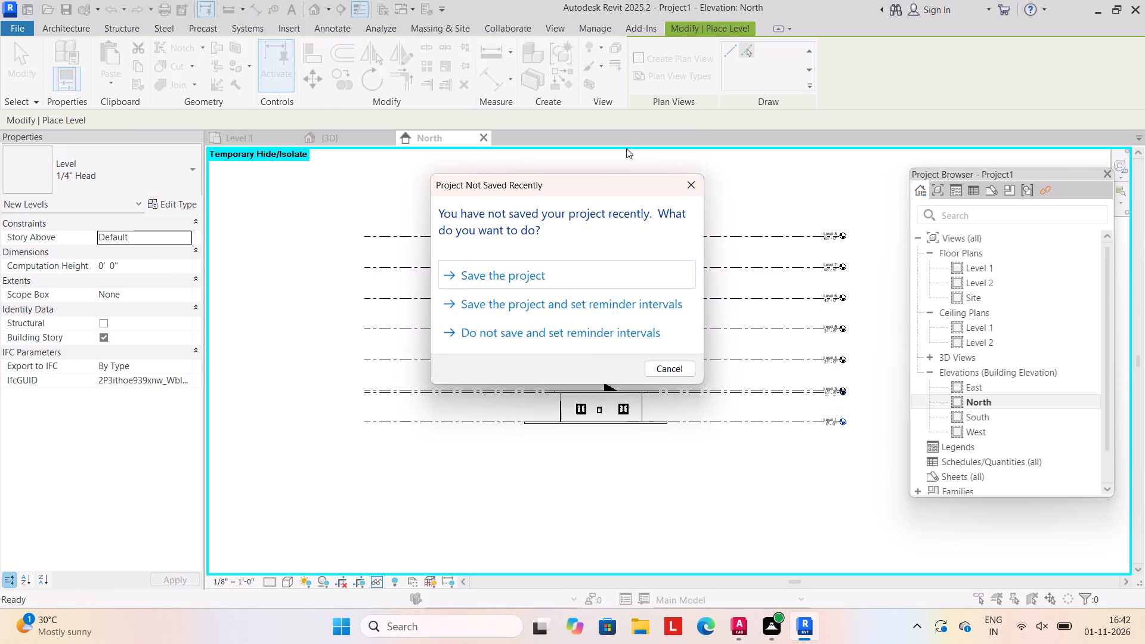
left_click(683, 175)
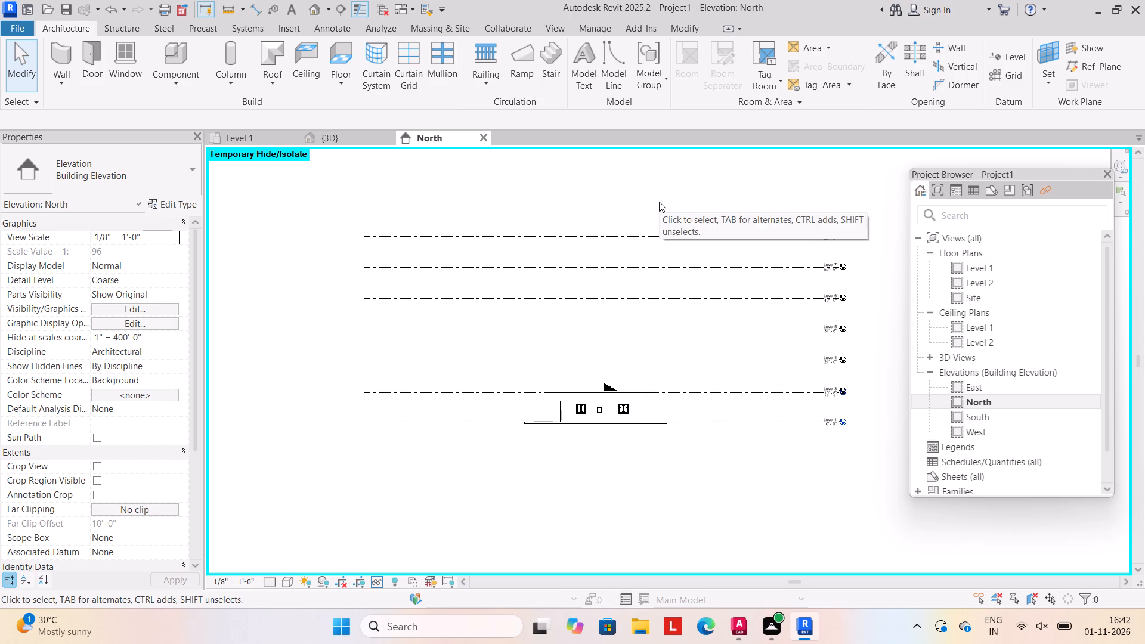
Select the building without its base floor slab, deactivate the on-screen controls and dimensions for selections, and clear the selection.
left_click_drag(546, 378, 640, 402)
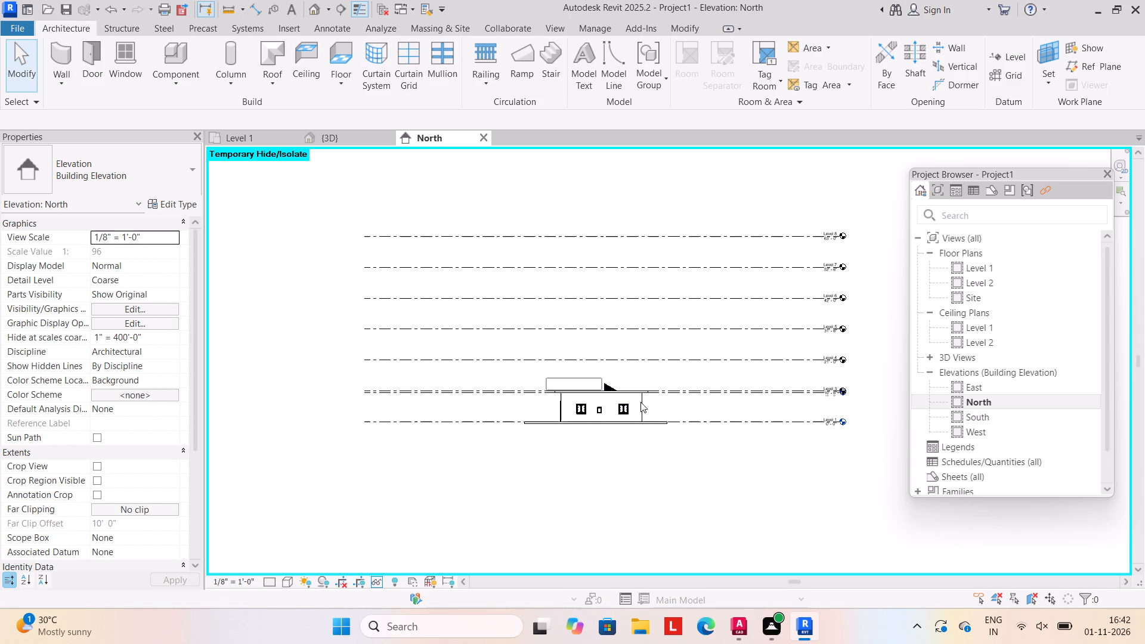
left_click_drag(640, 402, 695, 422)
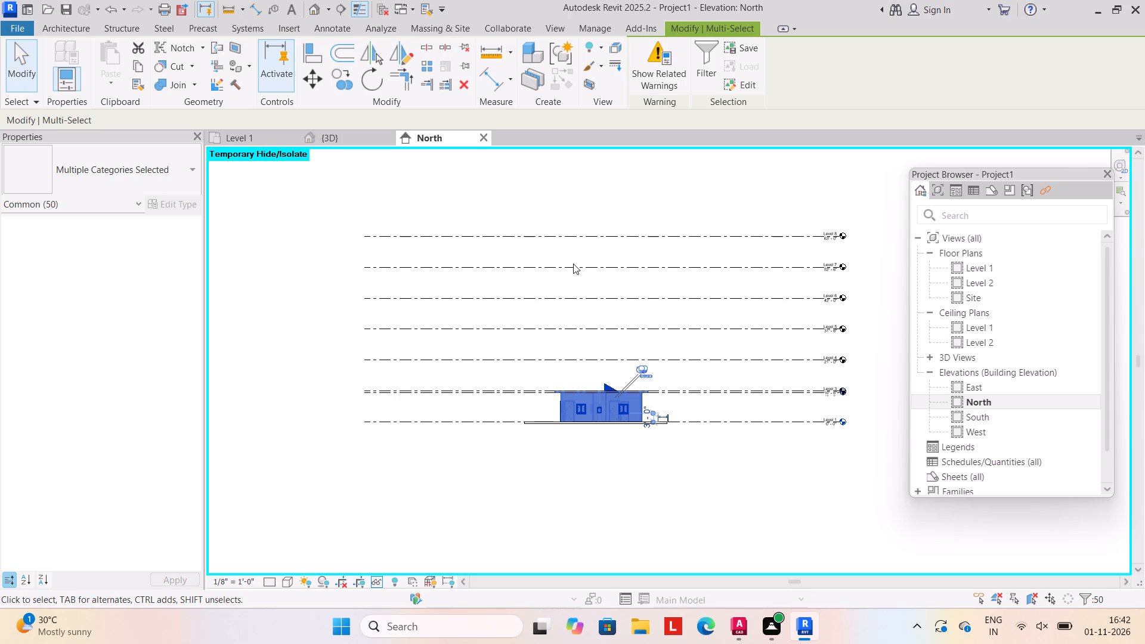
left_click(283, 70)
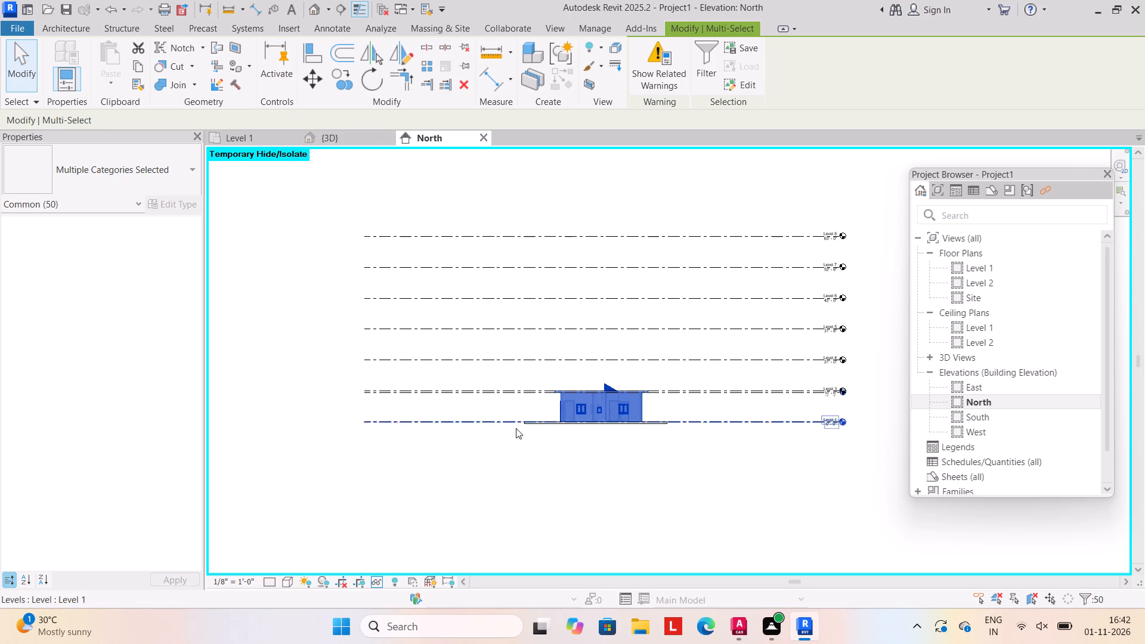
left_click(543, 457)
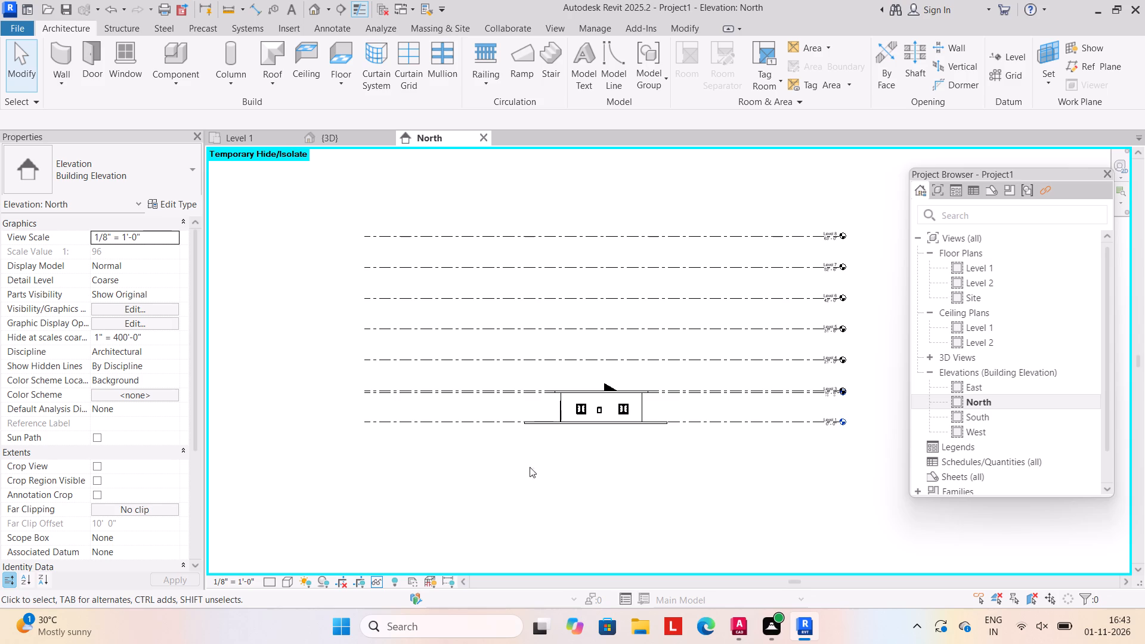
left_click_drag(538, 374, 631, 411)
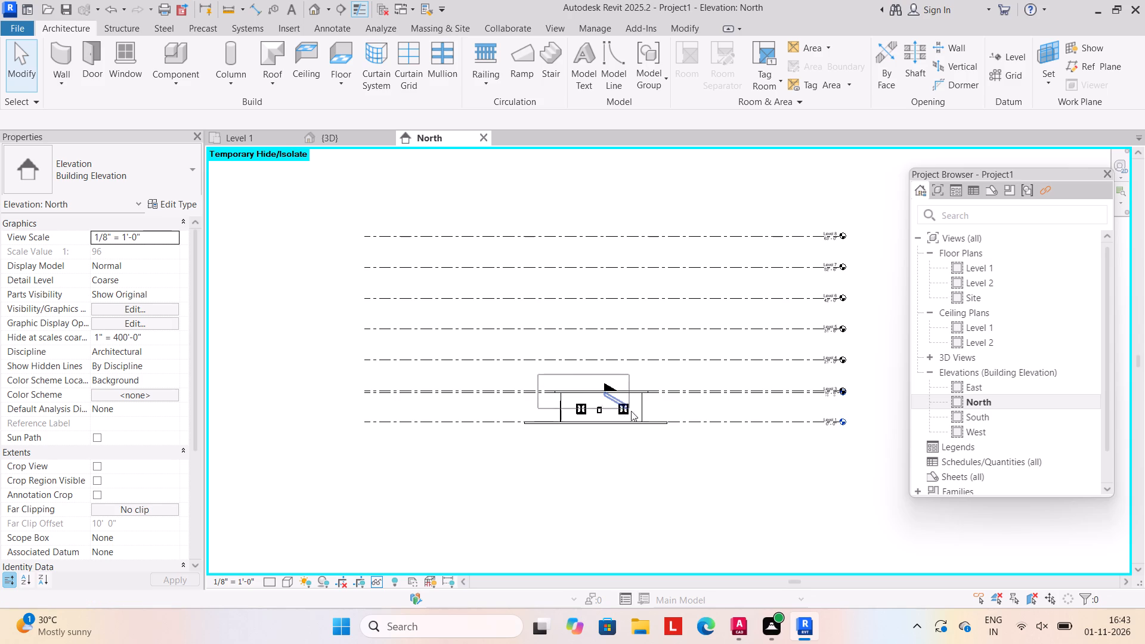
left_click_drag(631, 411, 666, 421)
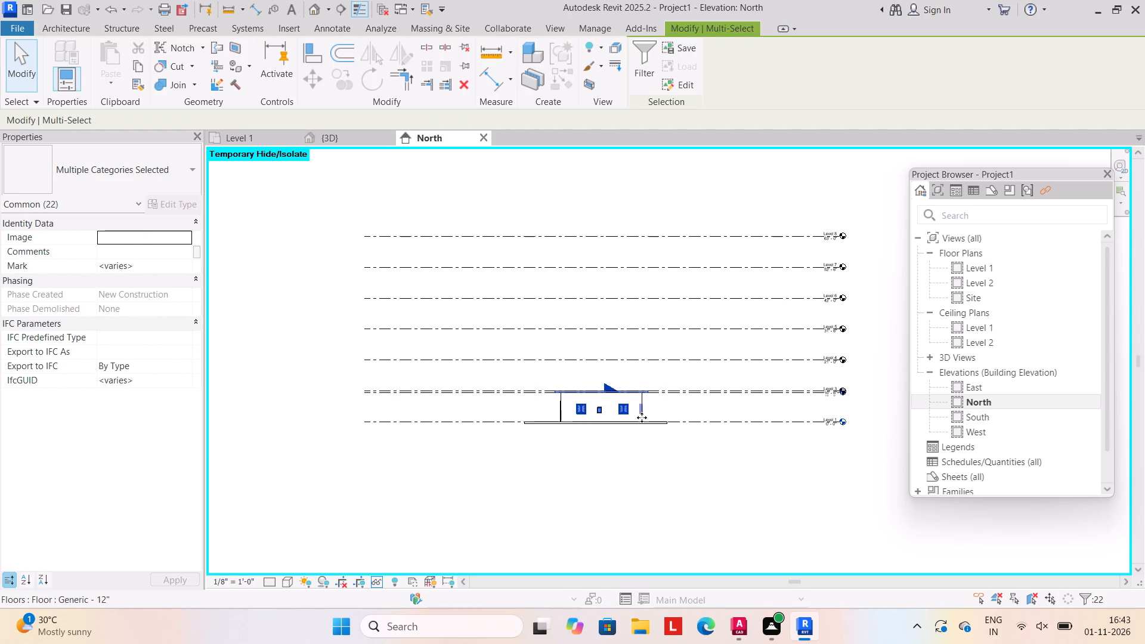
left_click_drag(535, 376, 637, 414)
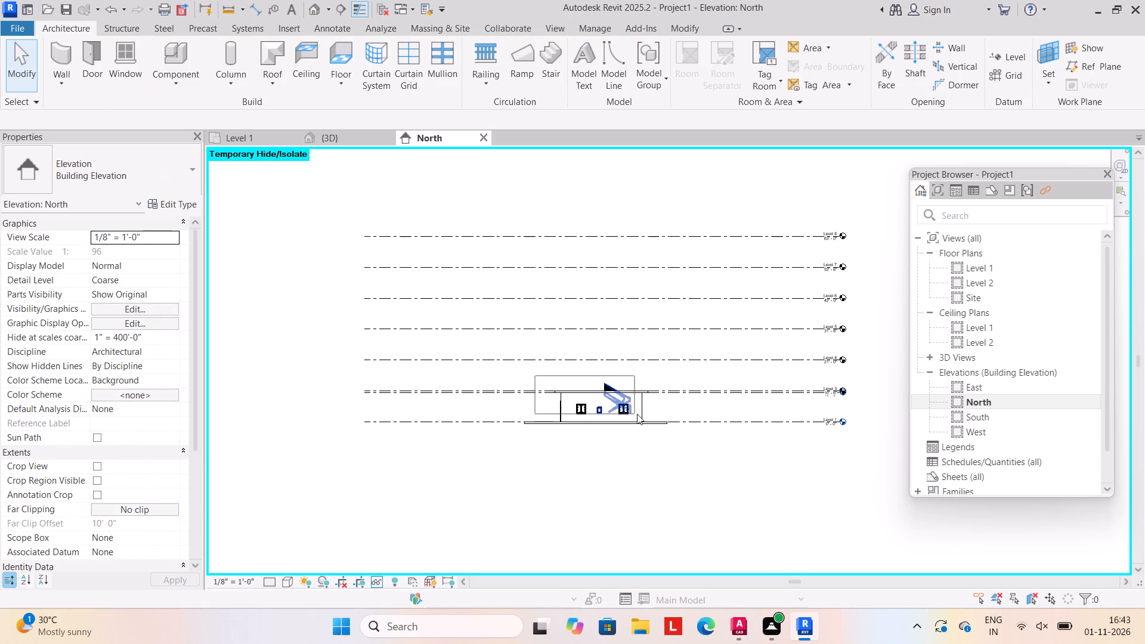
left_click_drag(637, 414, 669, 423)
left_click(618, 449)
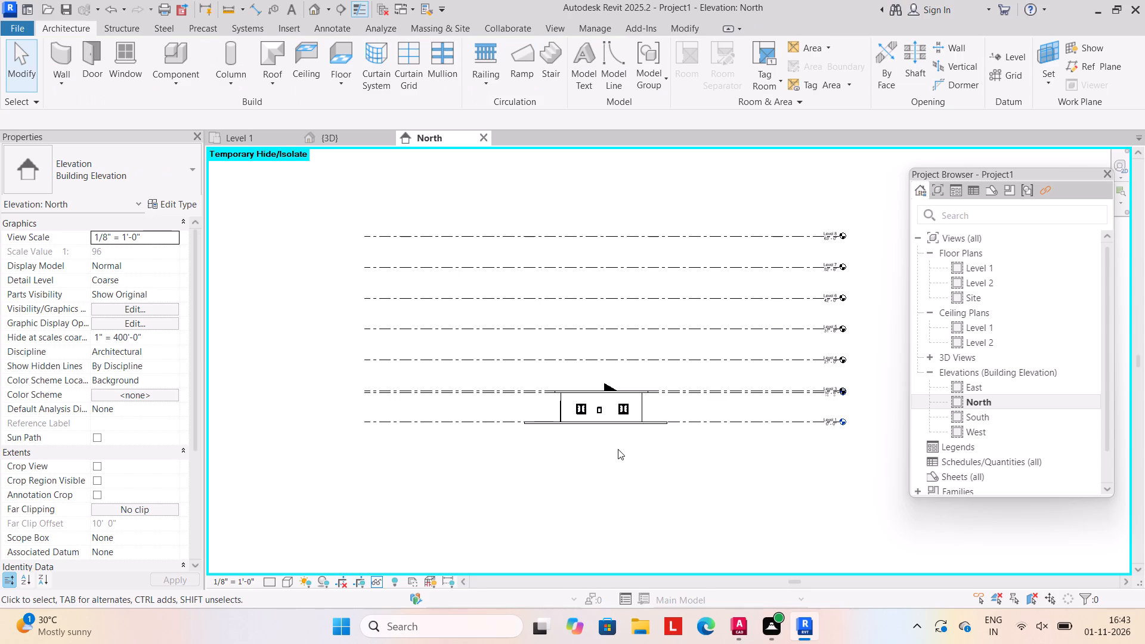
Copy the building without its base slab and paste it aligned to Levels 3, 4 and 5.
scroll(618, 423, "up", 3)
scroll(571, 394, "up", 3)
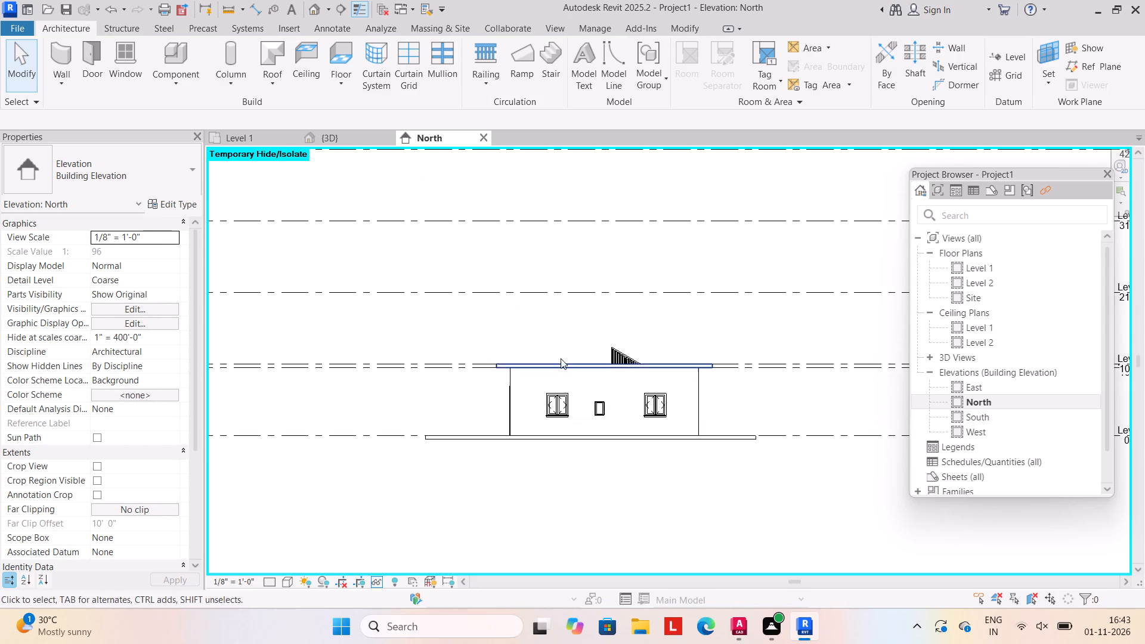
left_click_drag(469, 342, 739, 431)
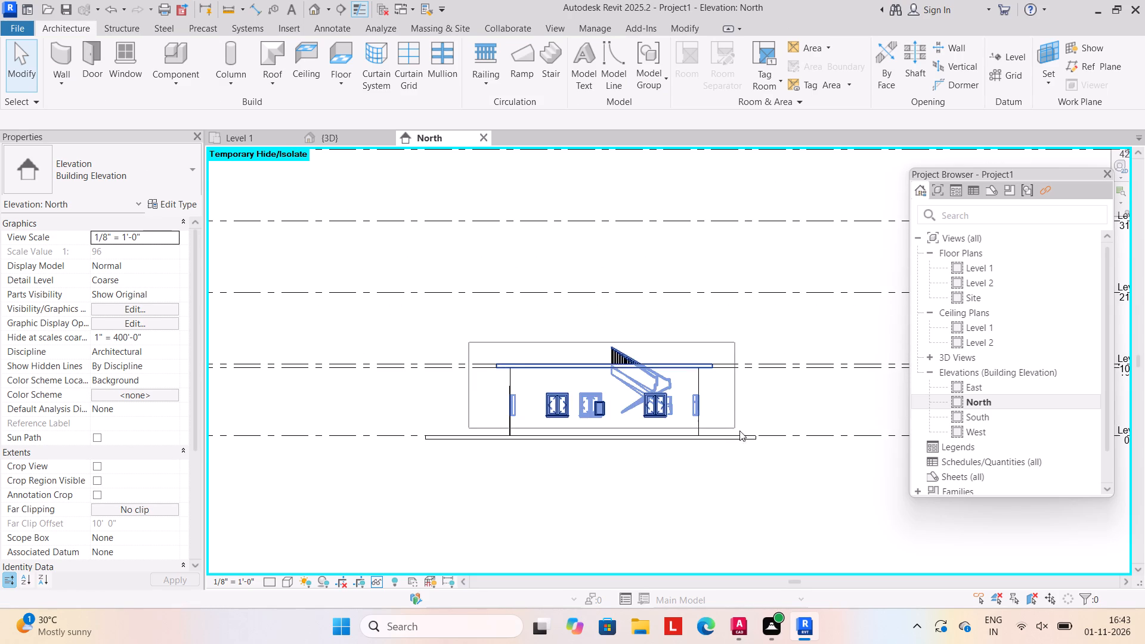
left_click_drag(739, 431, 748, 435)
left_click_drag(472, 338, 498, 352)
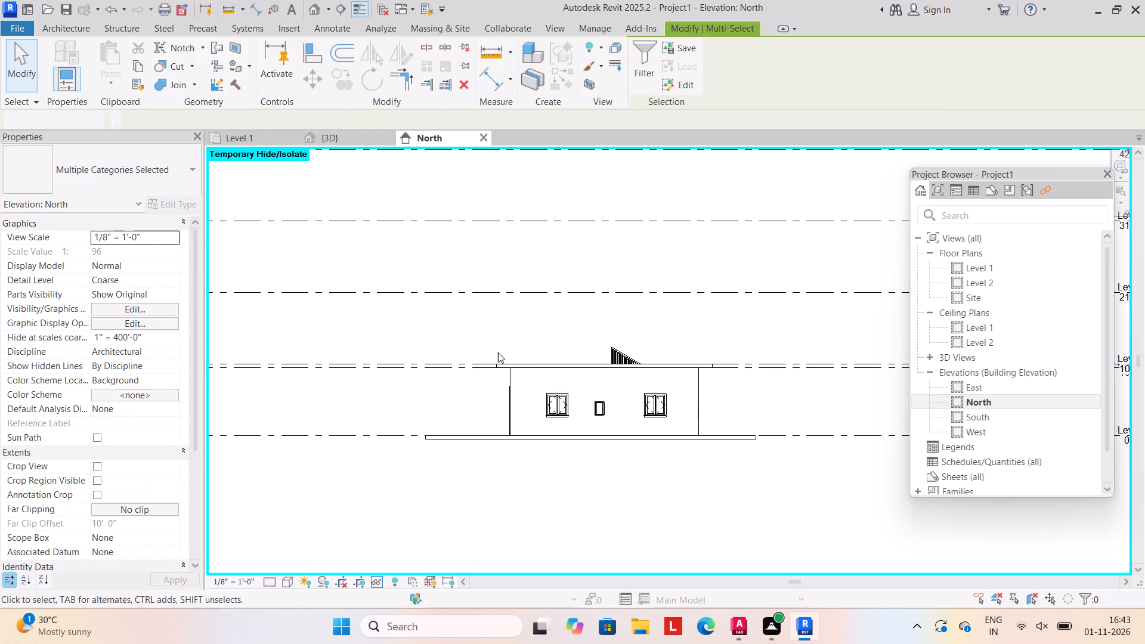
left_click_drag(498, 352, 766, 441)
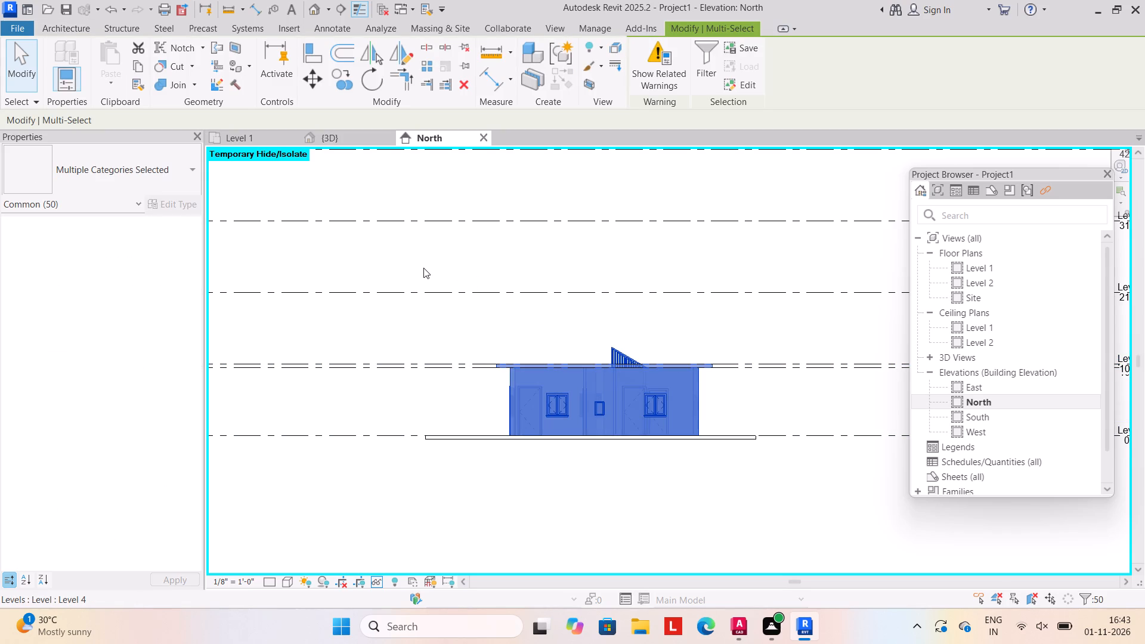
scroll(462, 373, "down", 2)
middle_click_drag(459, 370, 462, 402)
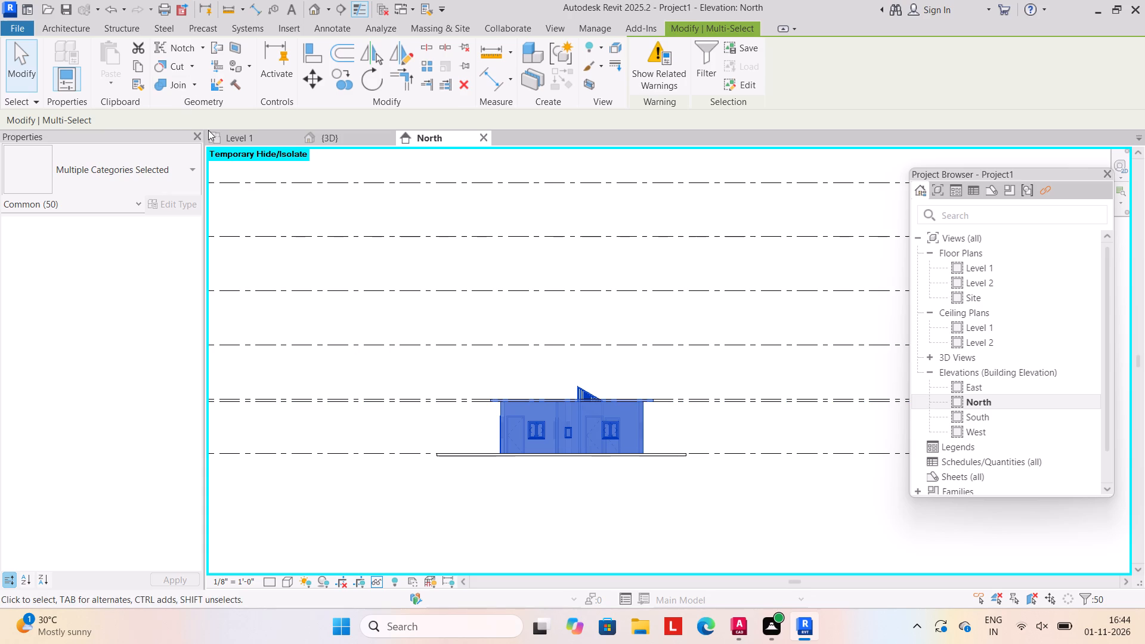
left_click(138, 64)
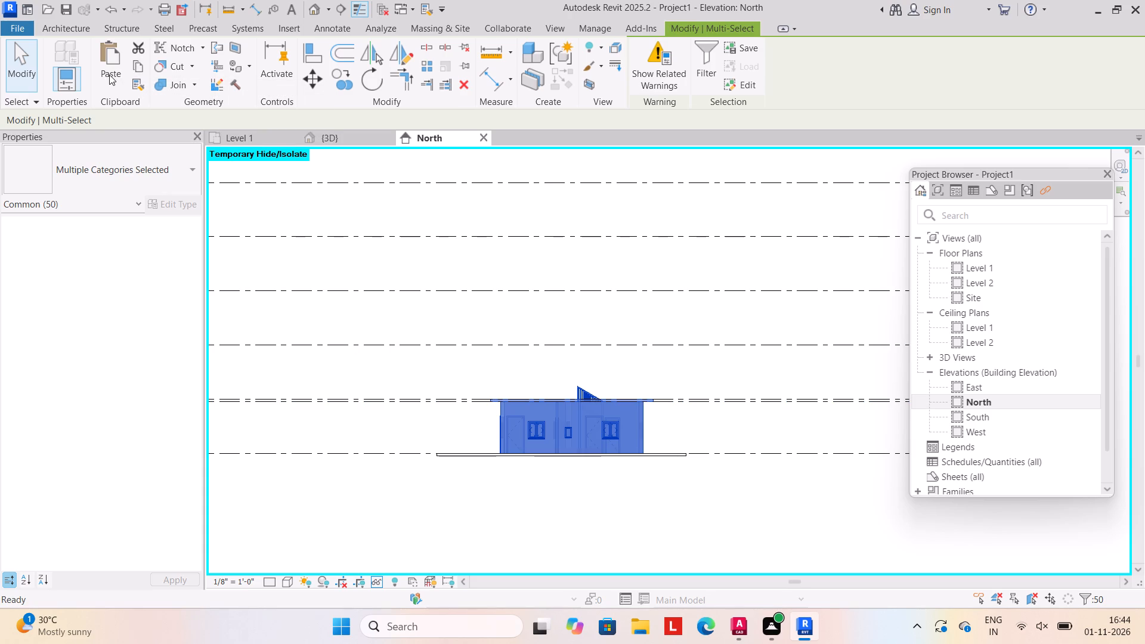
left_click(107, 76)
left_click(124, 133)
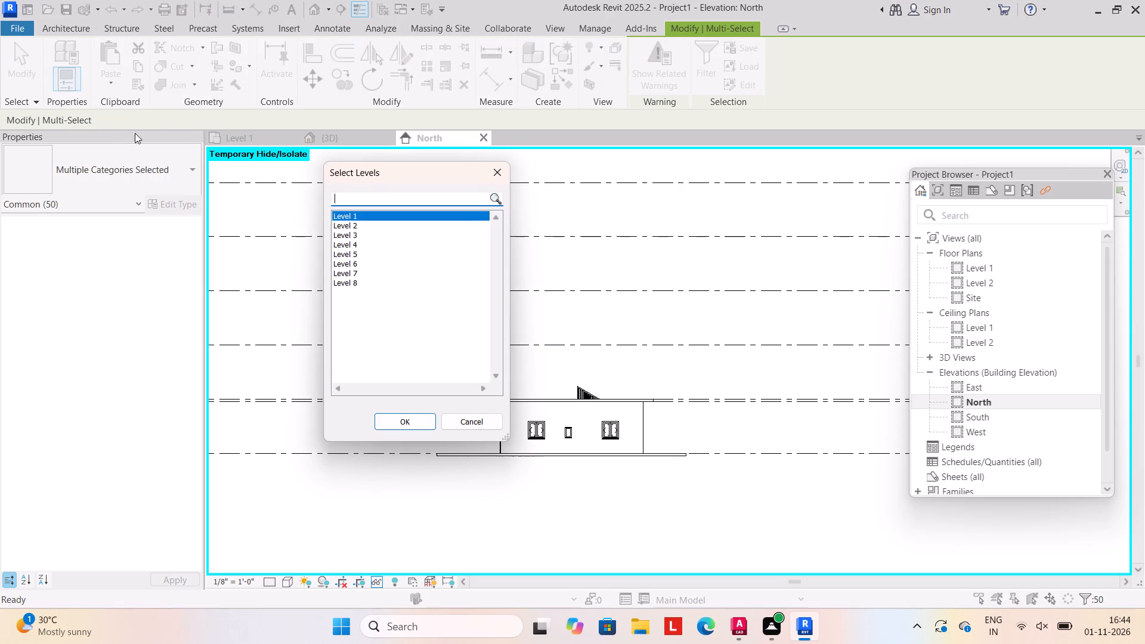
left_click_drag(359, 233, 363, 253)
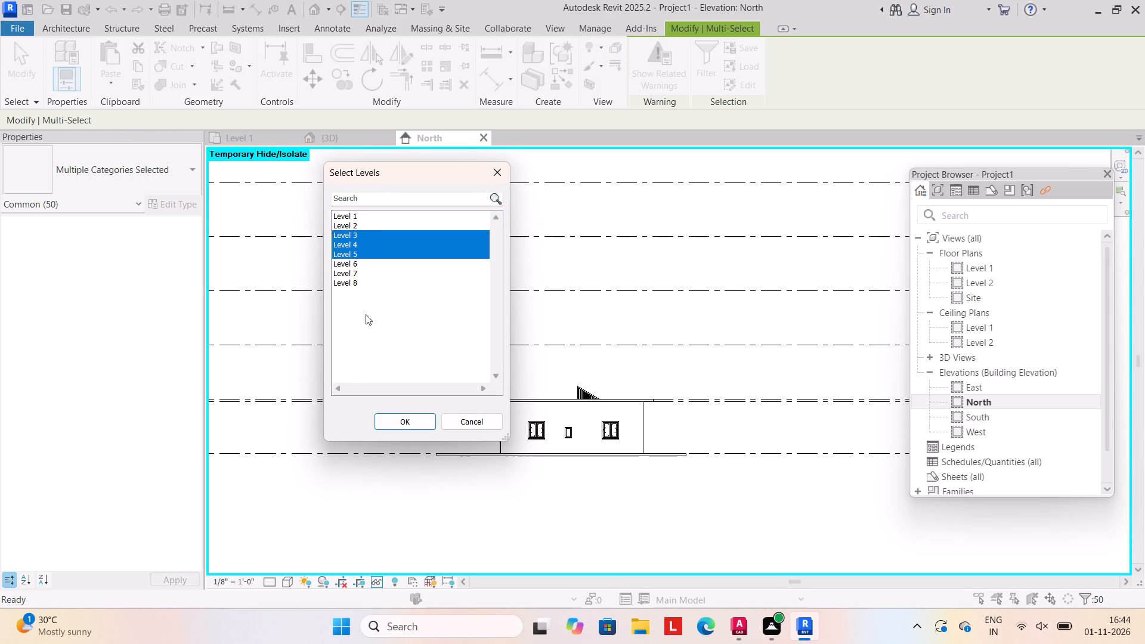
left_click(394, 421)
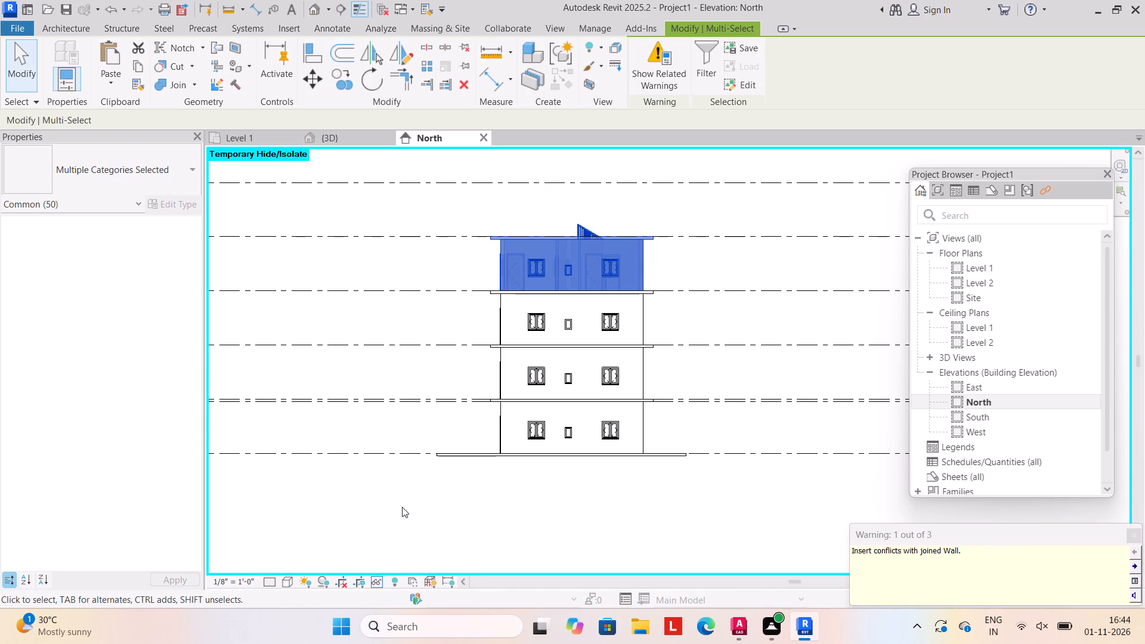
left_click(443, 521)
scroll(398, 438, "down", 3)
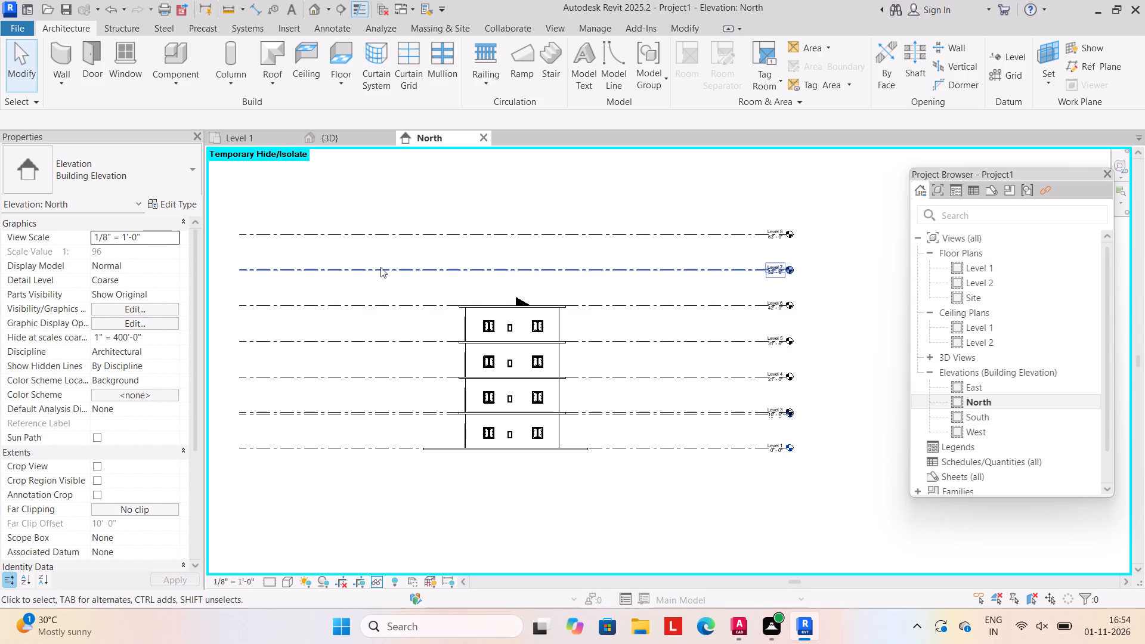
Reset the temporary hide in the North elevation and check the stacked building in the 3D view.
left_click(344, 133)
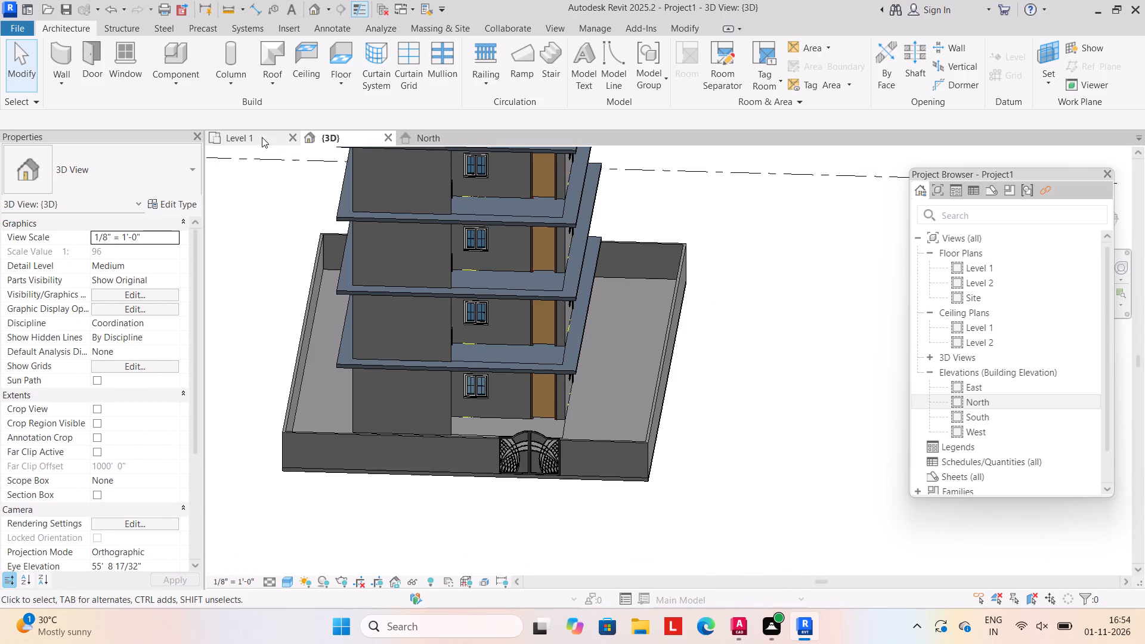
left_click(249, 137)
left_click(347, 142)
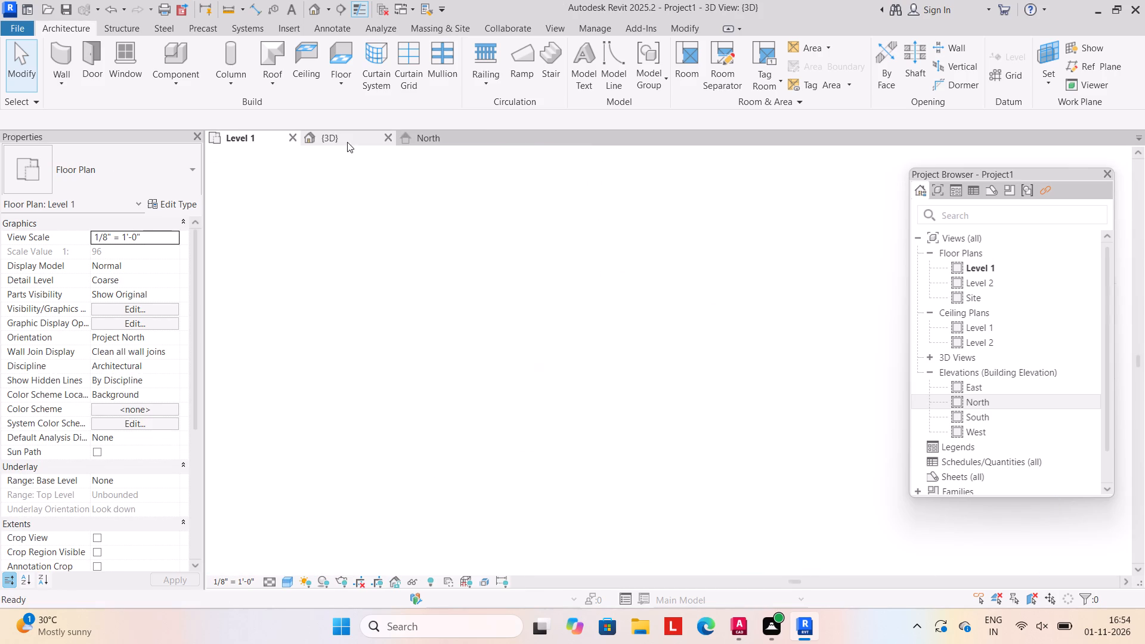
left_click(459, 138)
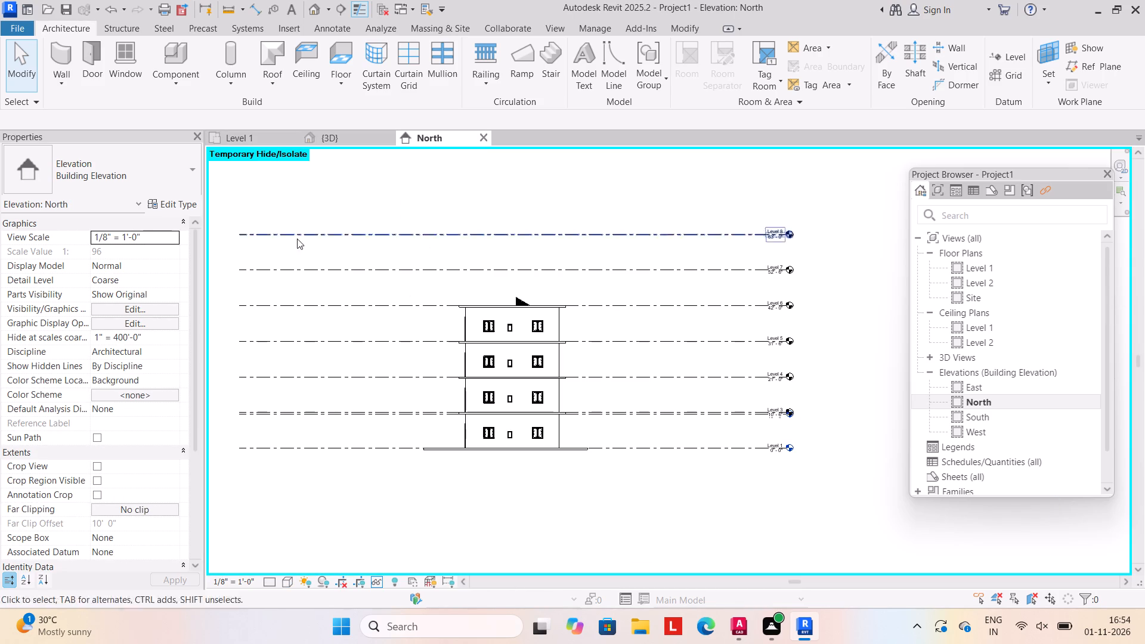
type("HR")
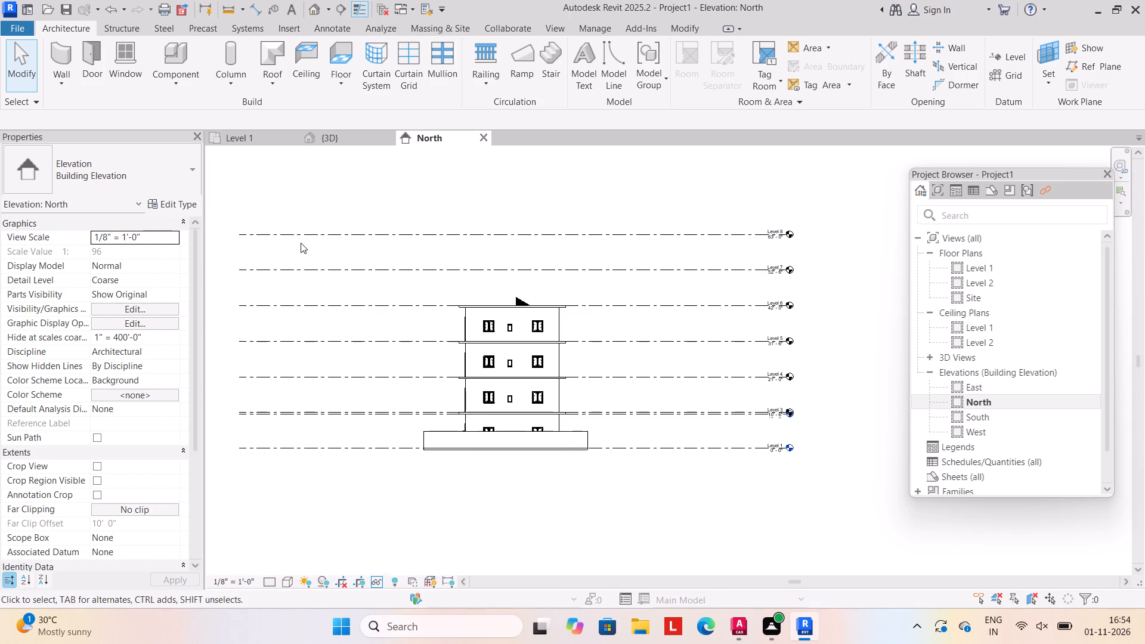
left_click(340, 134)
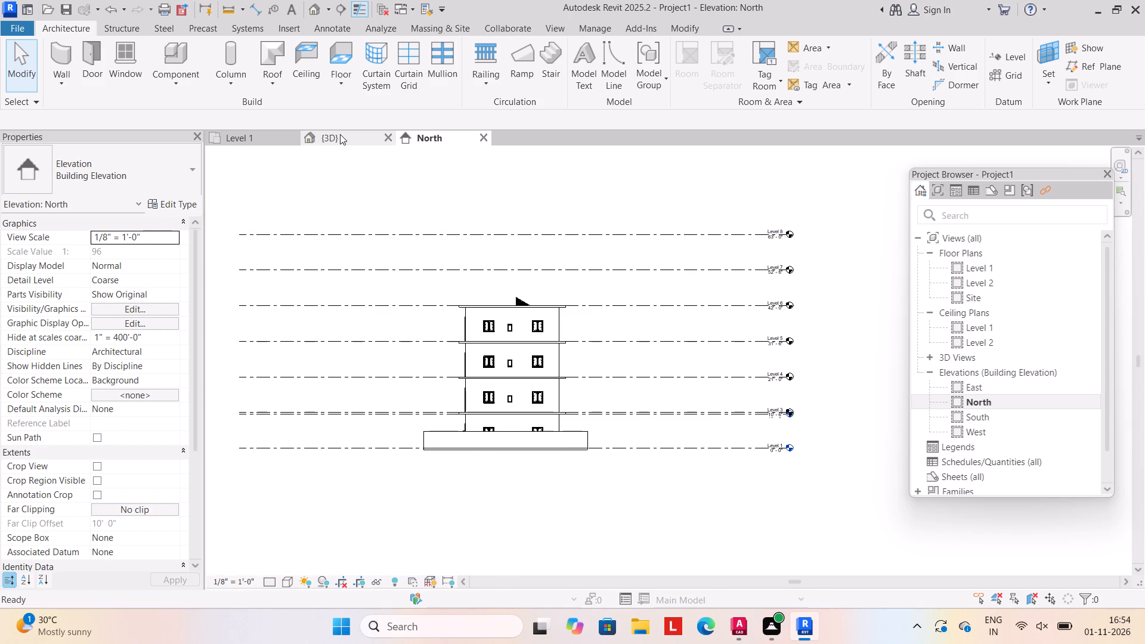
scroll(370, 370, "down", 1)
middle_click_drag(370, 370, 446, 420)
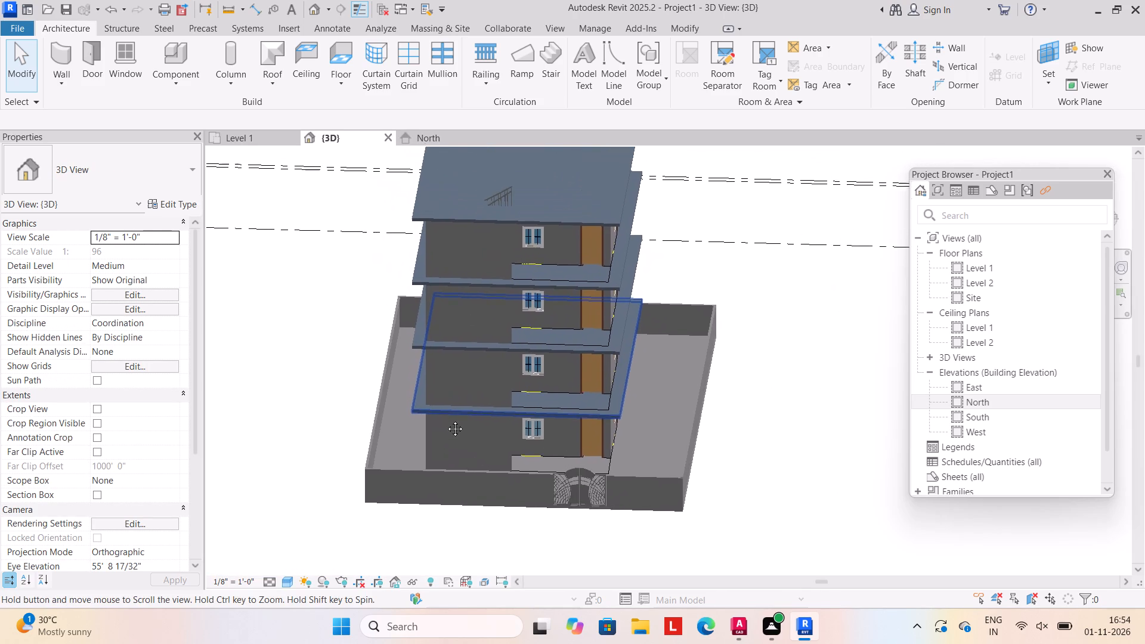
middle_click_drag(446, 420, 447, 421)
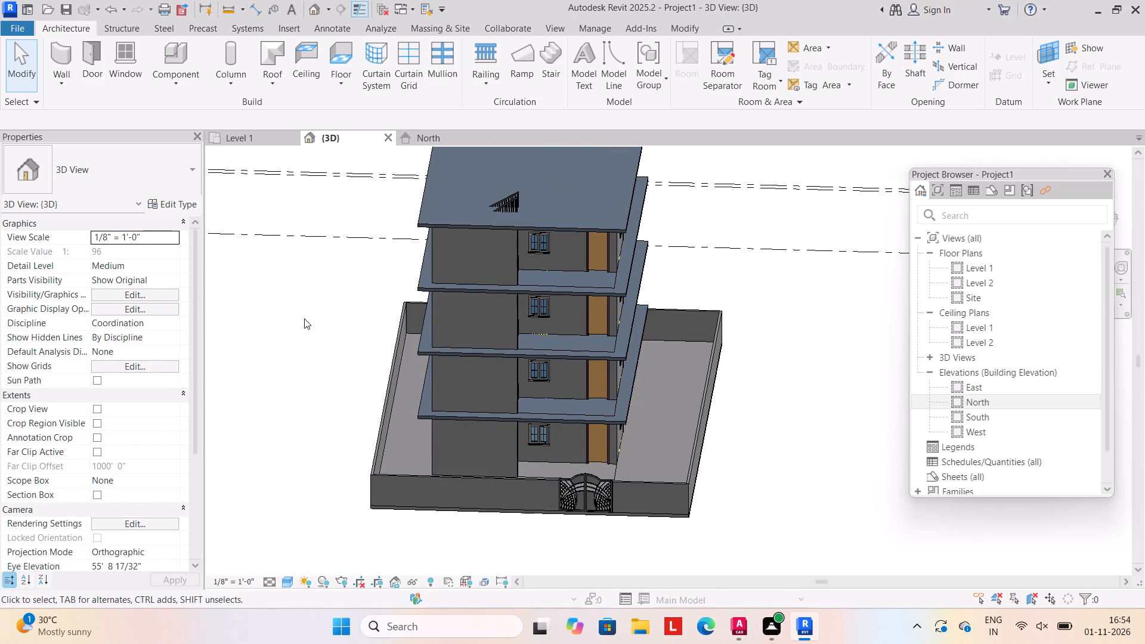
In the Level 1 plan, create a rectangular railing around the building and stair with base Level 2 and a 2' outward offset, about 31' 7 1/2" by 46' 4".
left_click(250, 141)
scroll(402, 273, "down", 1)
middle_click_drag(402, 273, 405, 290)
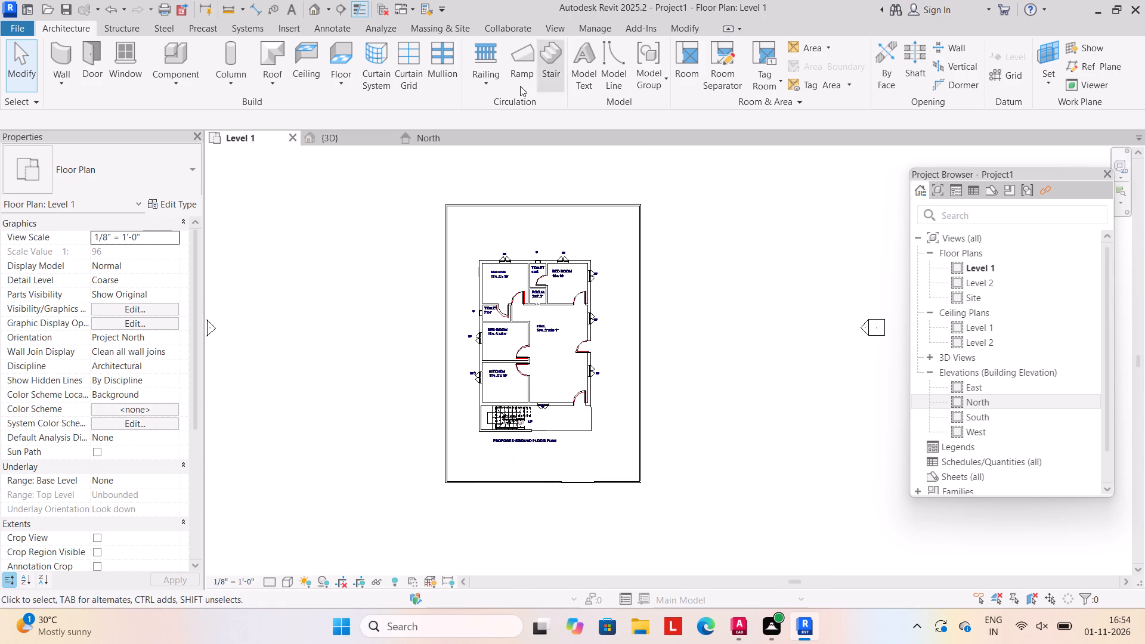
left_click(485, 84)
left_click(493, 108)
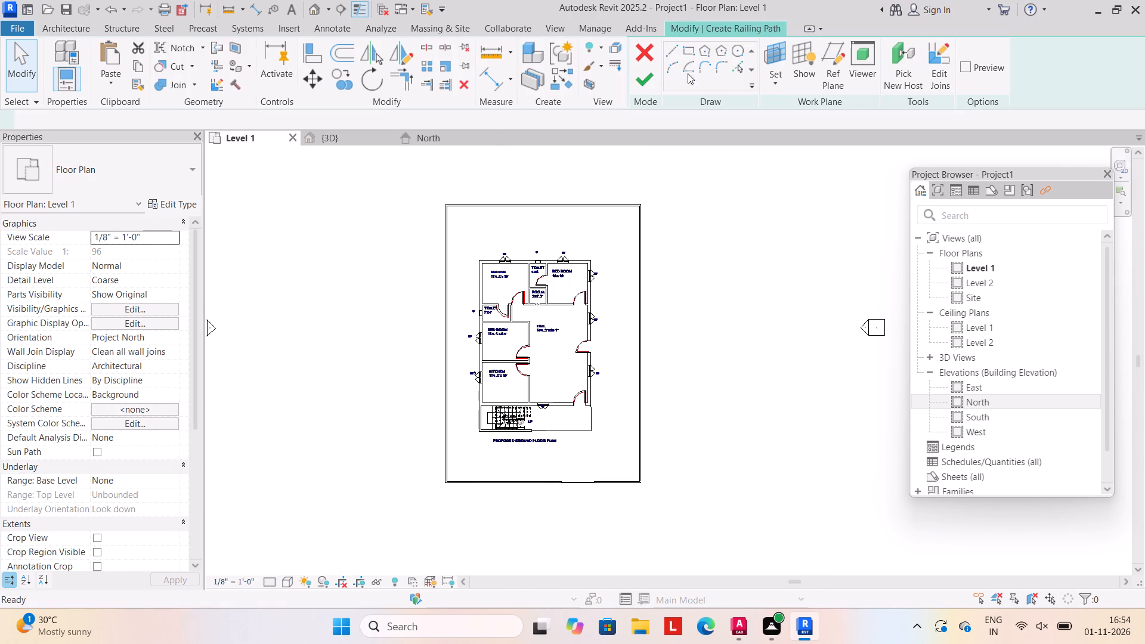
left_click(683, 49)
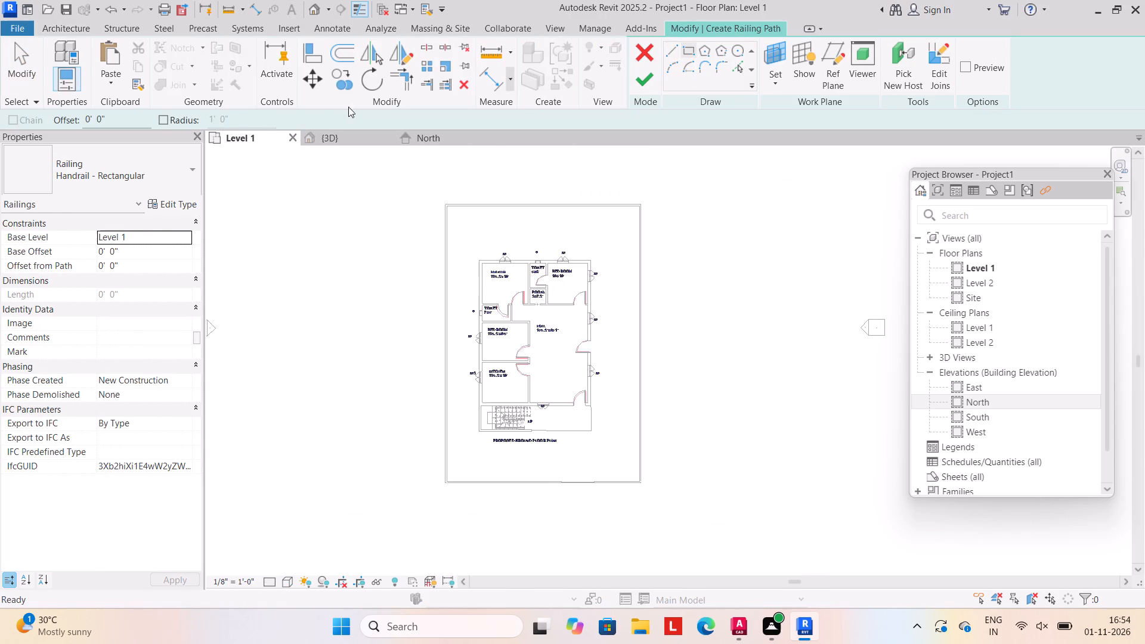
left_click(136, 123)
key("BackSpace")
key("BackSpace")
key("BackSpace")
key("BackSpace")
key("BackSpace")
key("BackSpace")
key("BackSpace")
key("BackSpace")
key("BackSpace")
key("BackSpace")
type("2'")
key("Return")
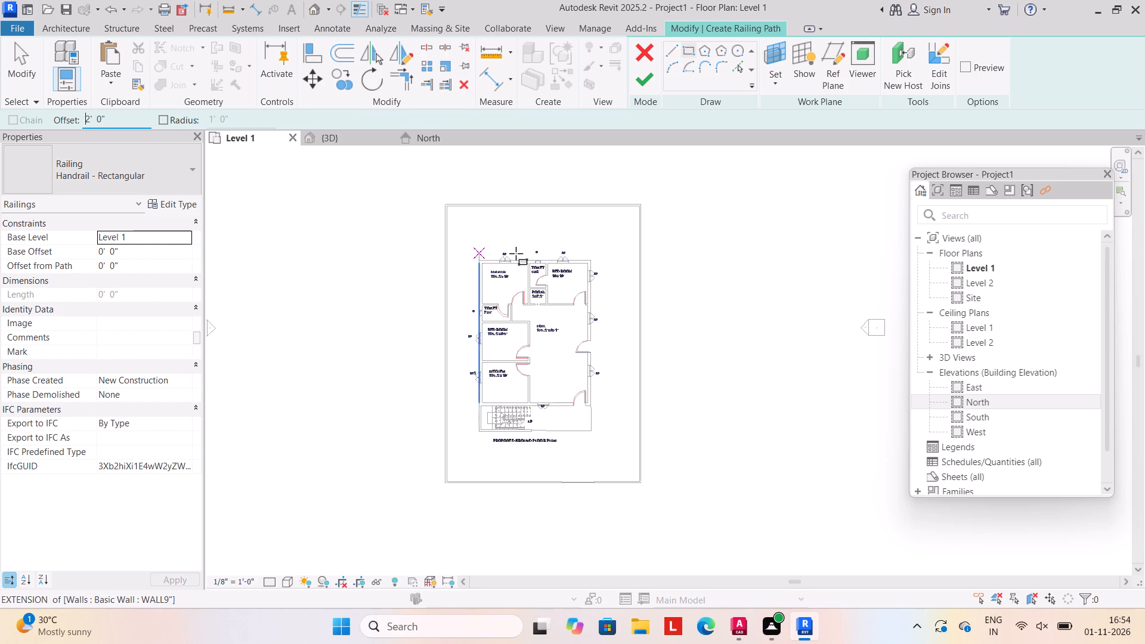
scroll(586, 301, "up", 1)
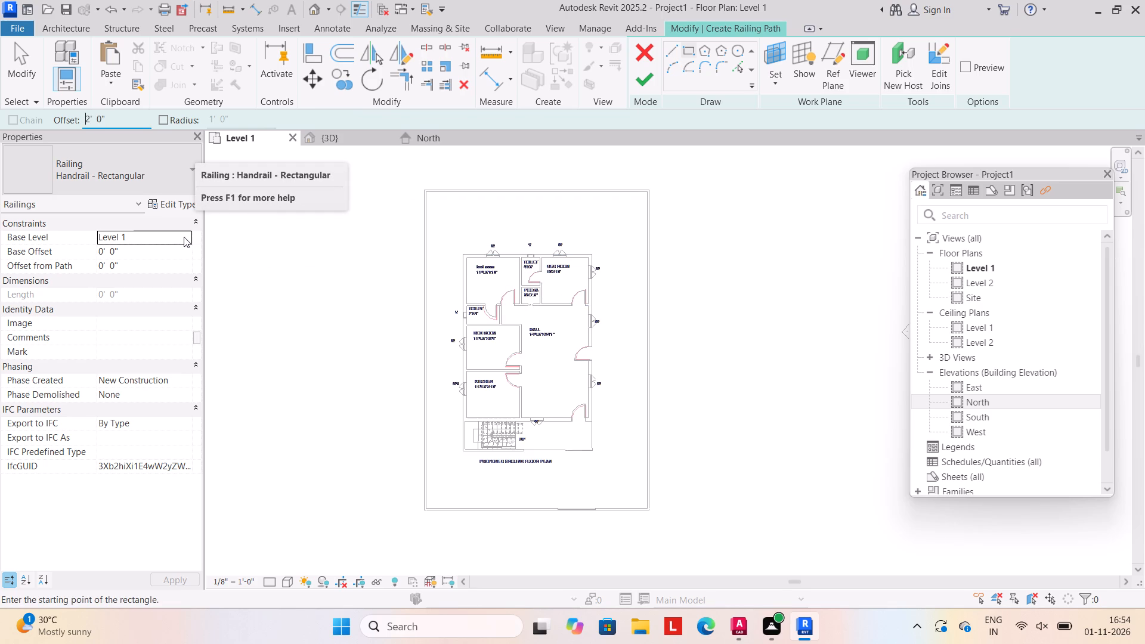
left_click(184, 237)
left_click(144, 280)
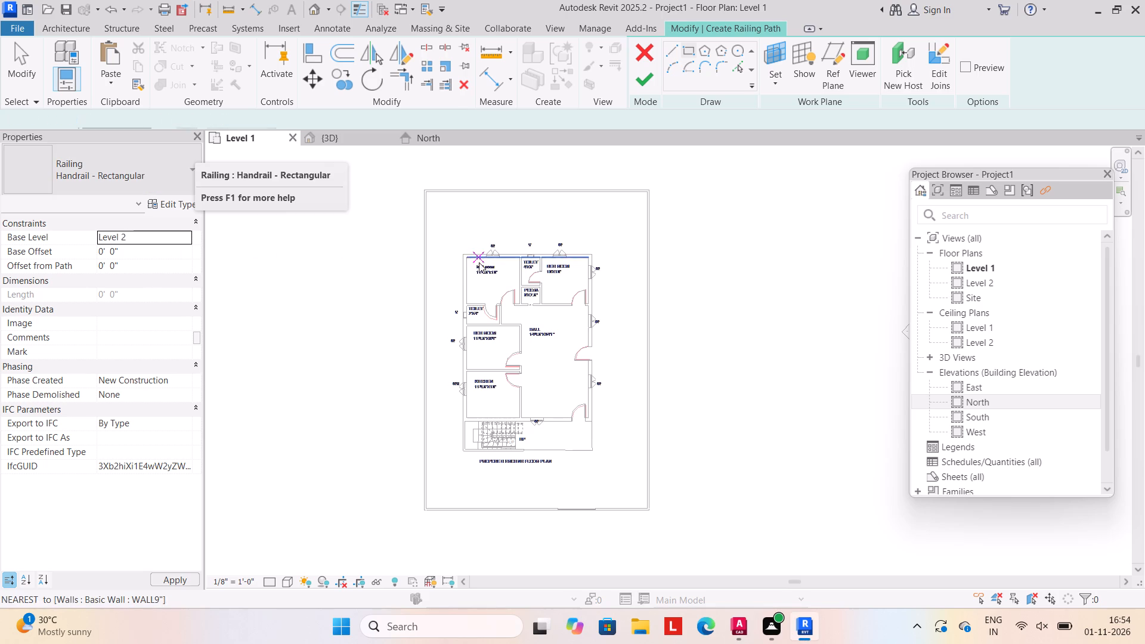
scroll(462, 298, "up", 2)
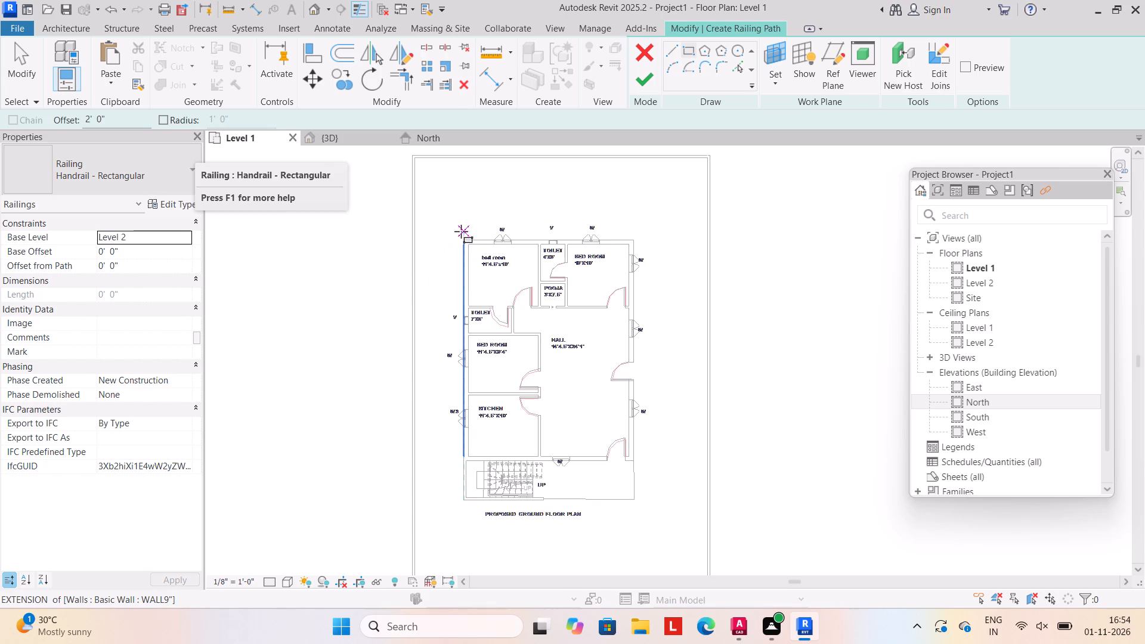
left_click(462, 239)
left_click(638, 501)
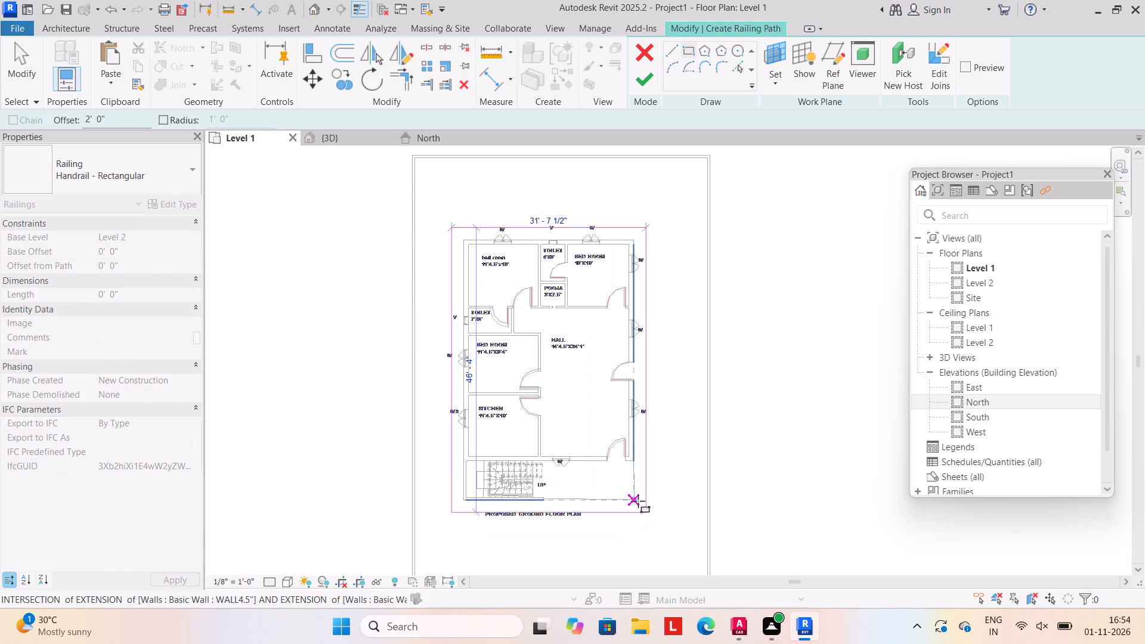
left_click(651, 77)
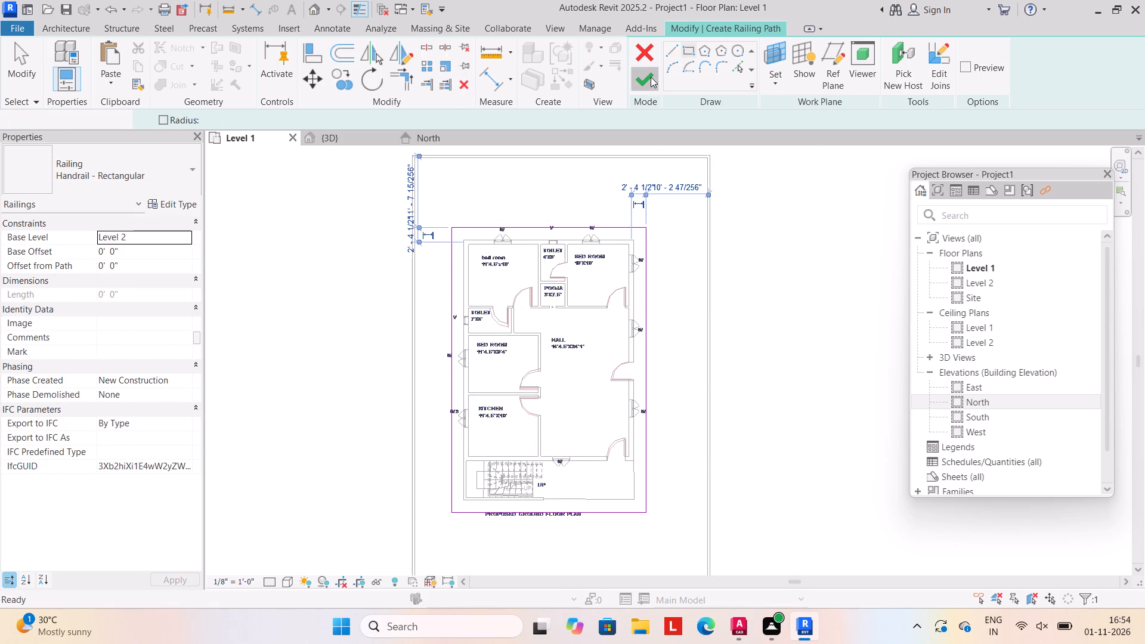
Copy the Level 2 railing in the 3D view and paste it aligned to Levels 4, 5 and 6.
left_click(345, 141)
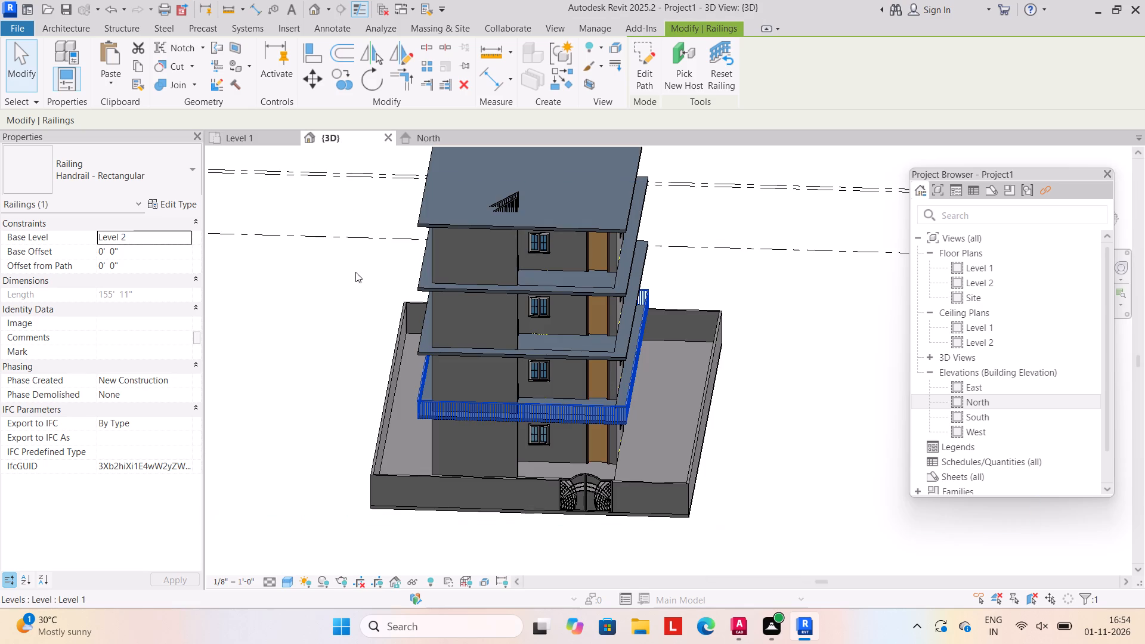
left_click(142, 66)
left_click(112, 83)
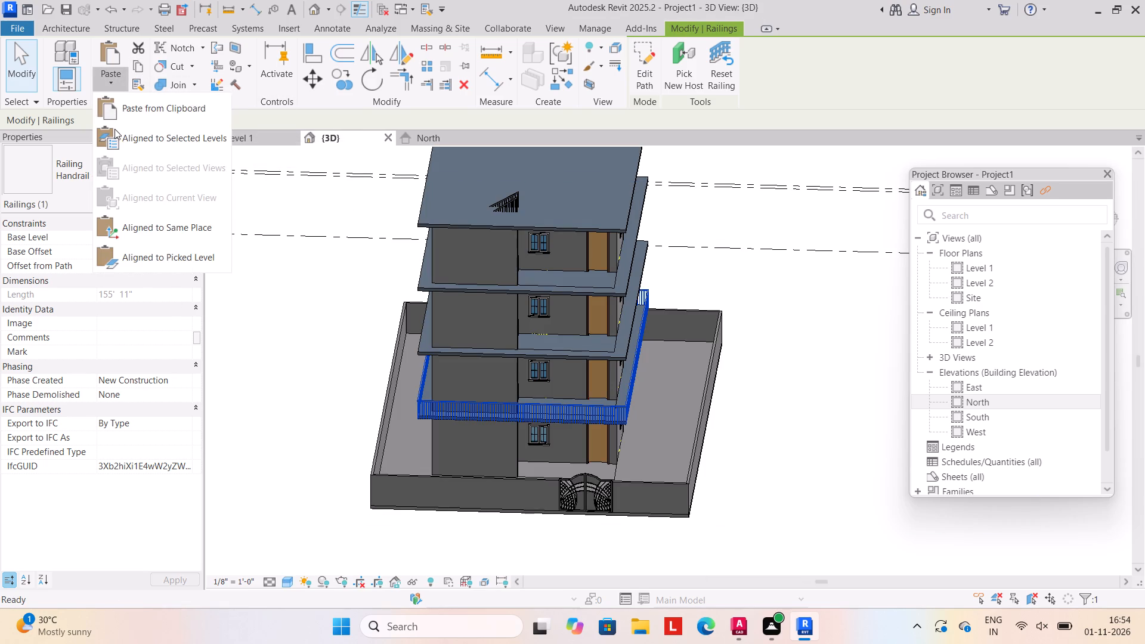
left_click(120, 143)
left_click_drag(353, 243, 353, 255)
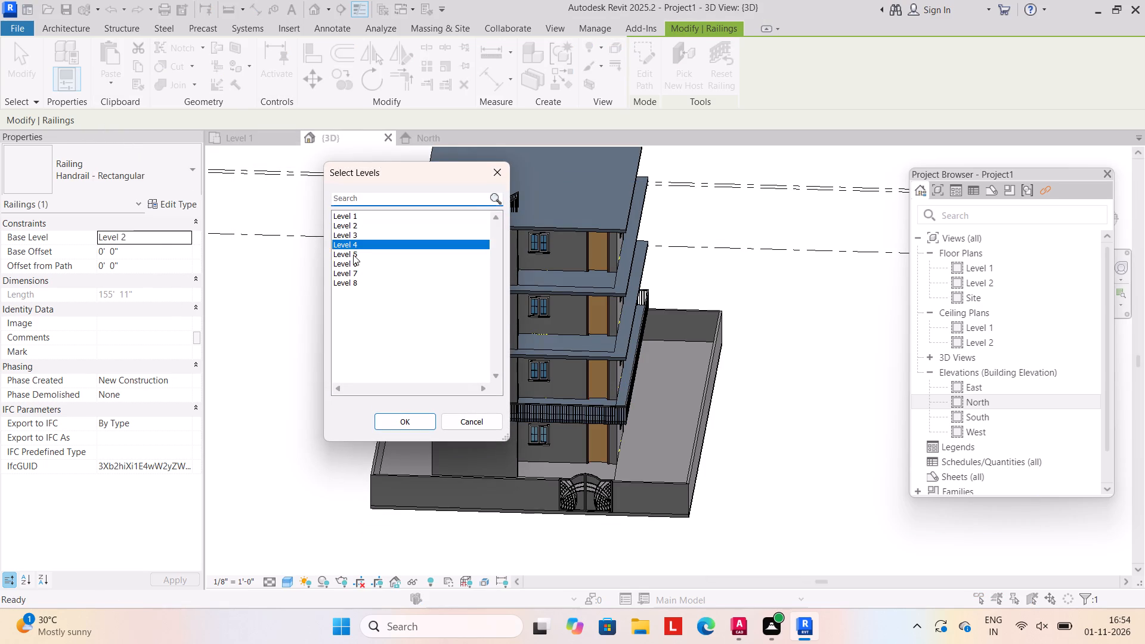
left_click_drag(353, 255, 353, 267)
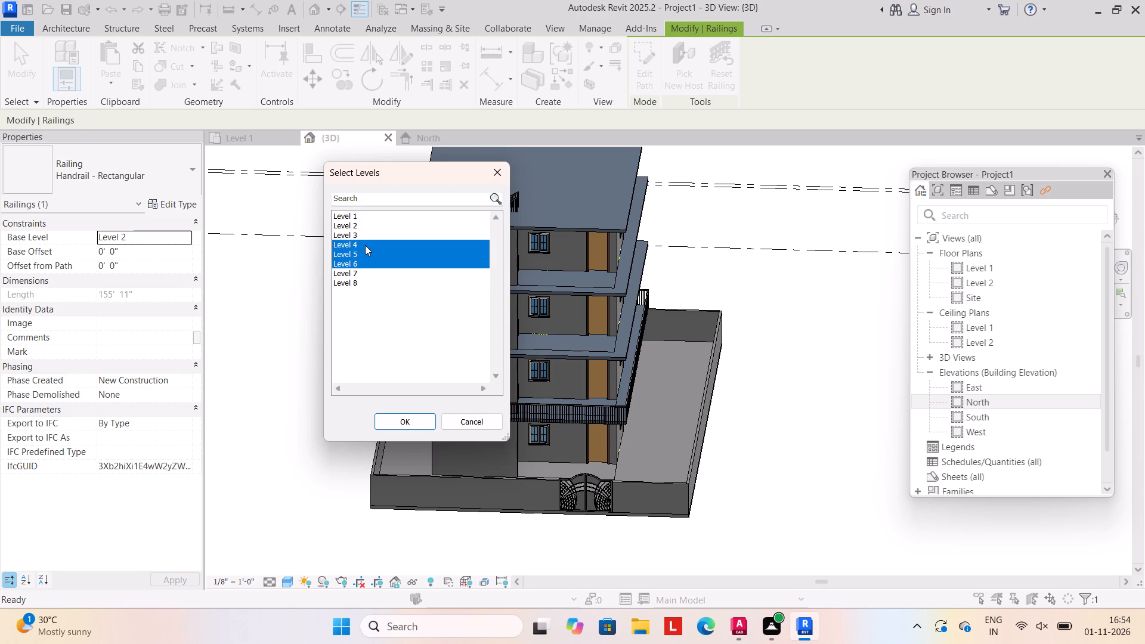
left_click(381, 422)
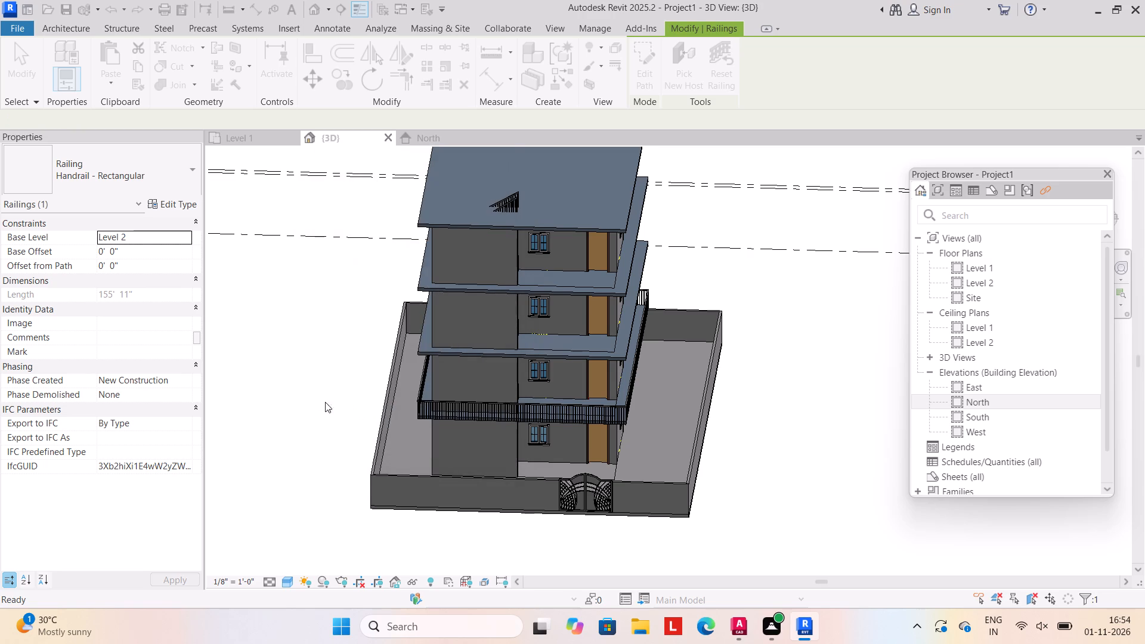
left_click(317, 398)
scroll(362, 385, "down", 1)
middle_click_drag(362, 385, 392, 394)
scroll(392, 394, "down", 1)
middle_click(383, 401)
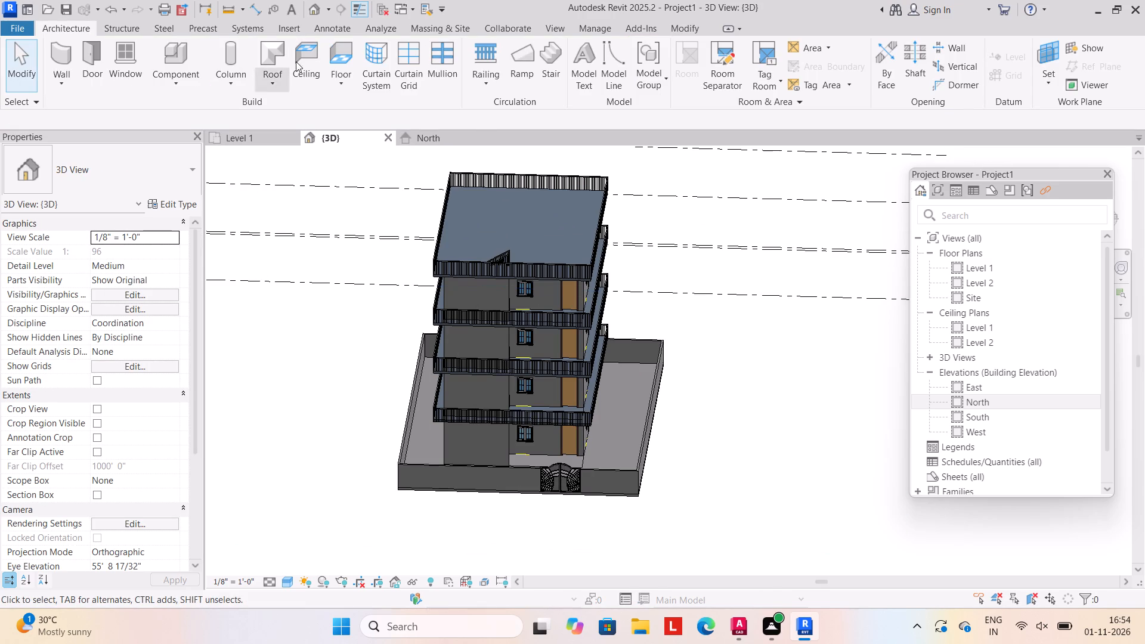
Paint the front wall faces on the gate side of all four storeys with the Carpet (1) material.
left_click(675, 30)
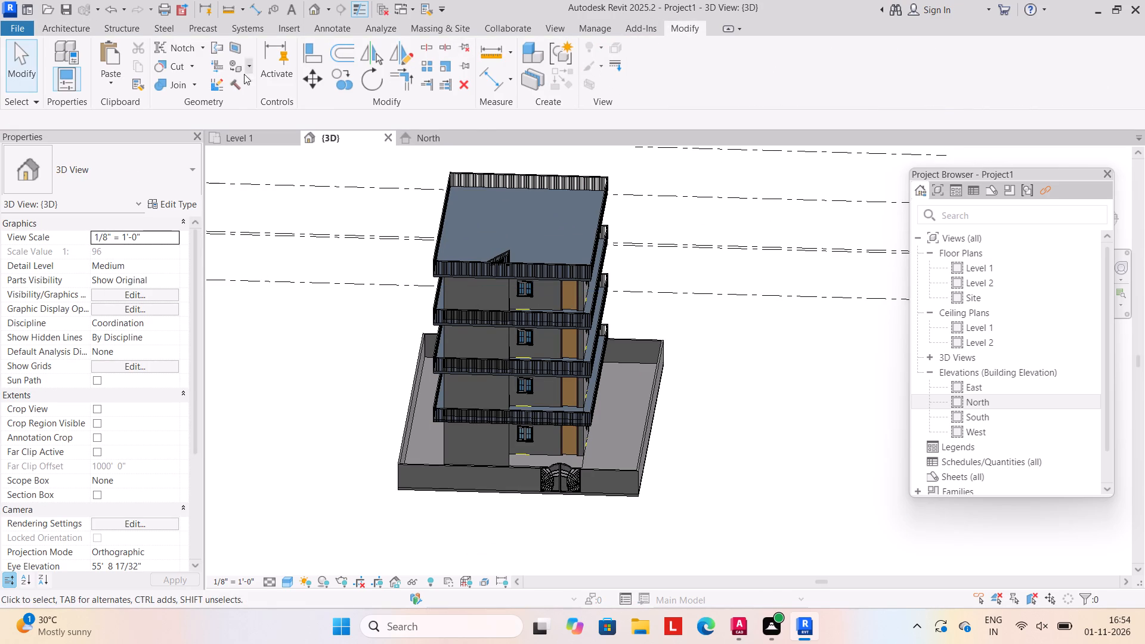
left_click(249, 64)
left_click(251, 85)
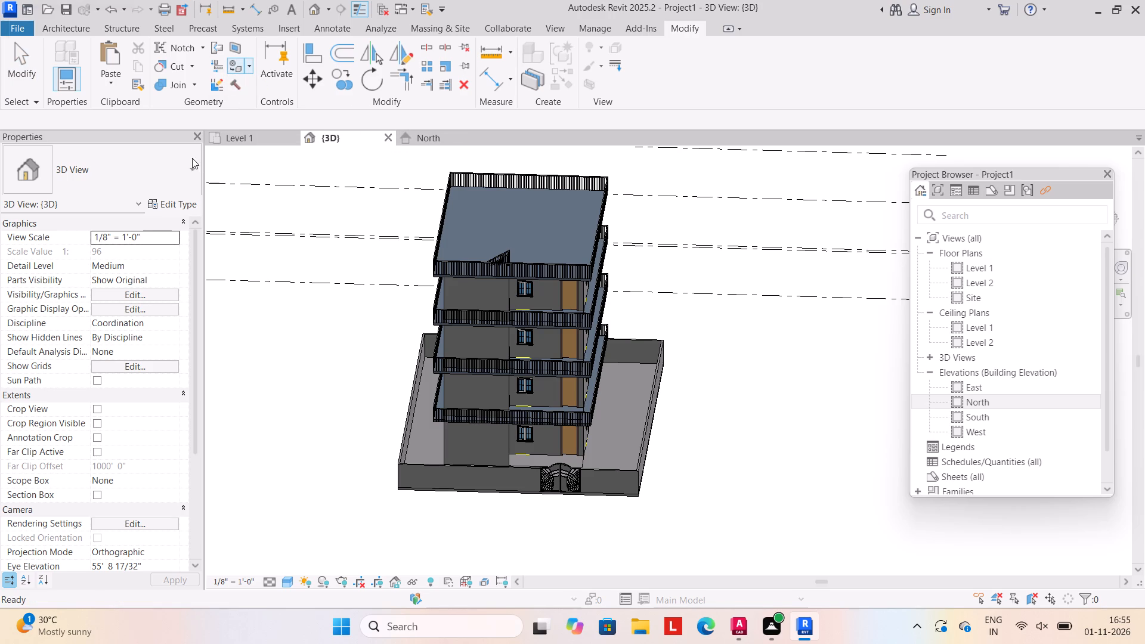
scroll(172, 163, "down", 3)
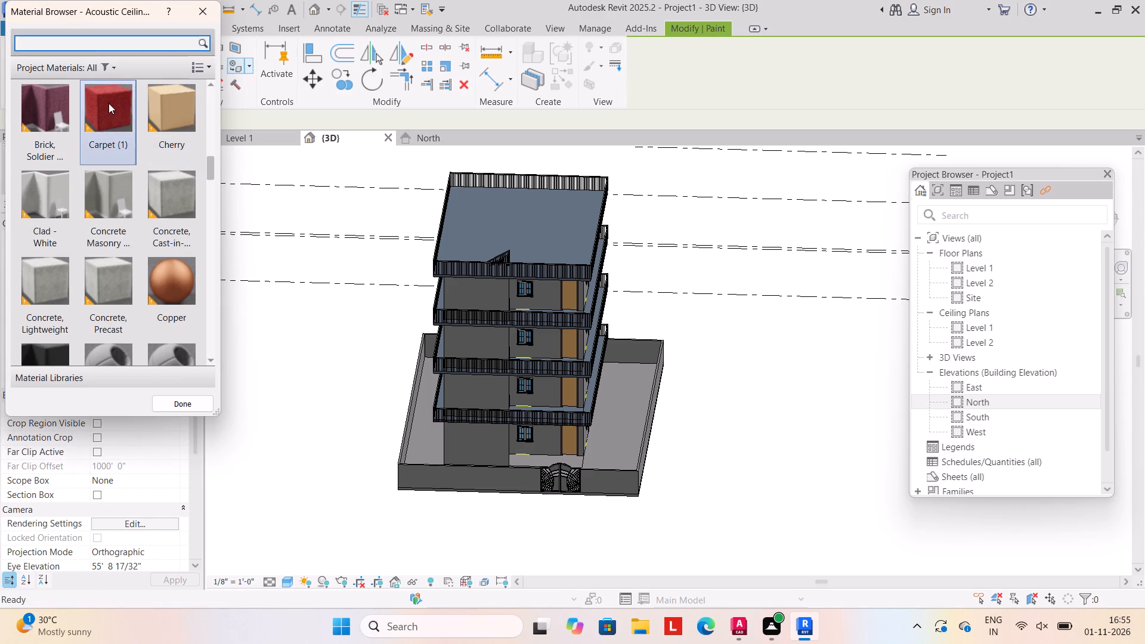
left_click(109, 103)
left_click(466, 430)
left_click(476, 394)
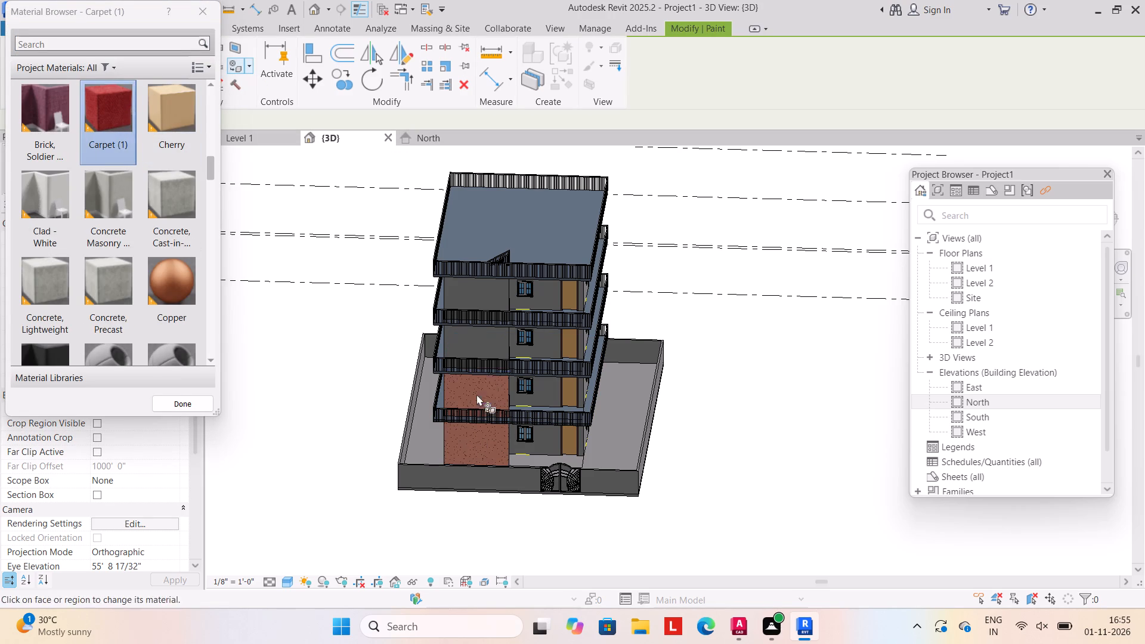
left_click(481, 343)
left_click(481, 296)
left_click(530, 290)
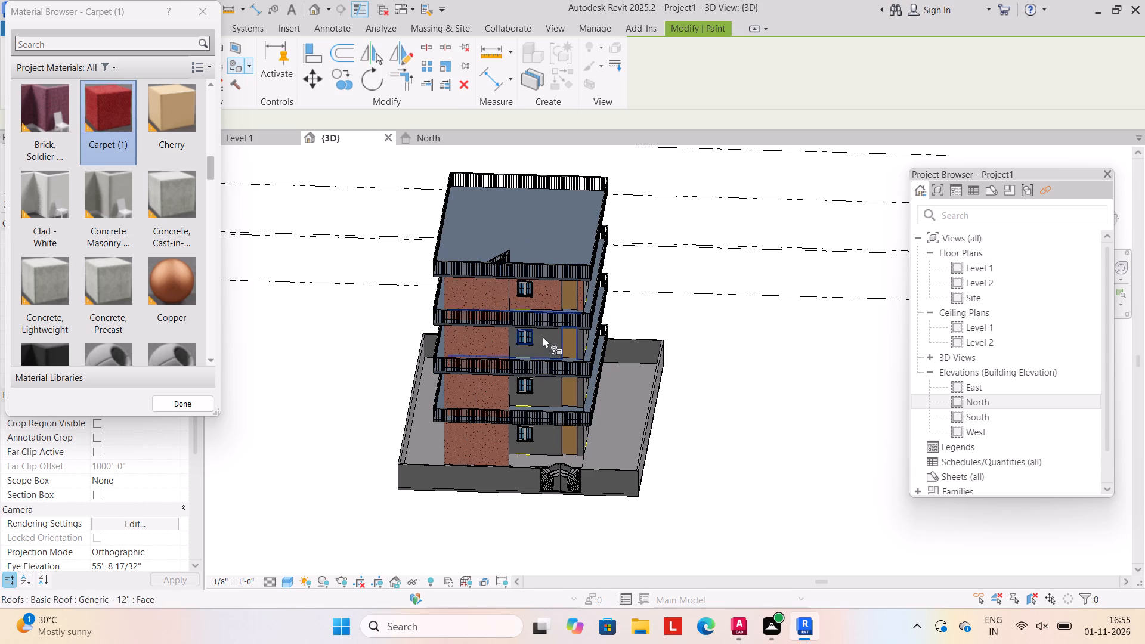
left_click(543, 336)
left_click(542, 389)
left_click(540, 424)
left_click(541, 429)
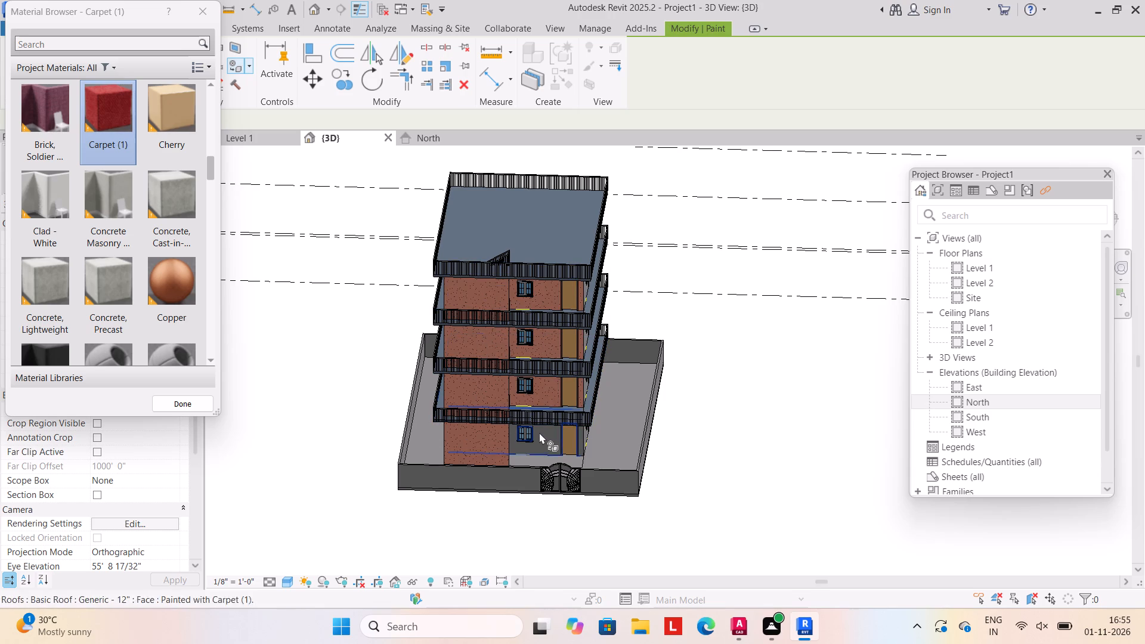
left_click(539, 434)
Paint the long side wall with a door and three windows on all four storeys with Carpet (1).
middle_click_drag(701, 512, 499, 501, "shift")
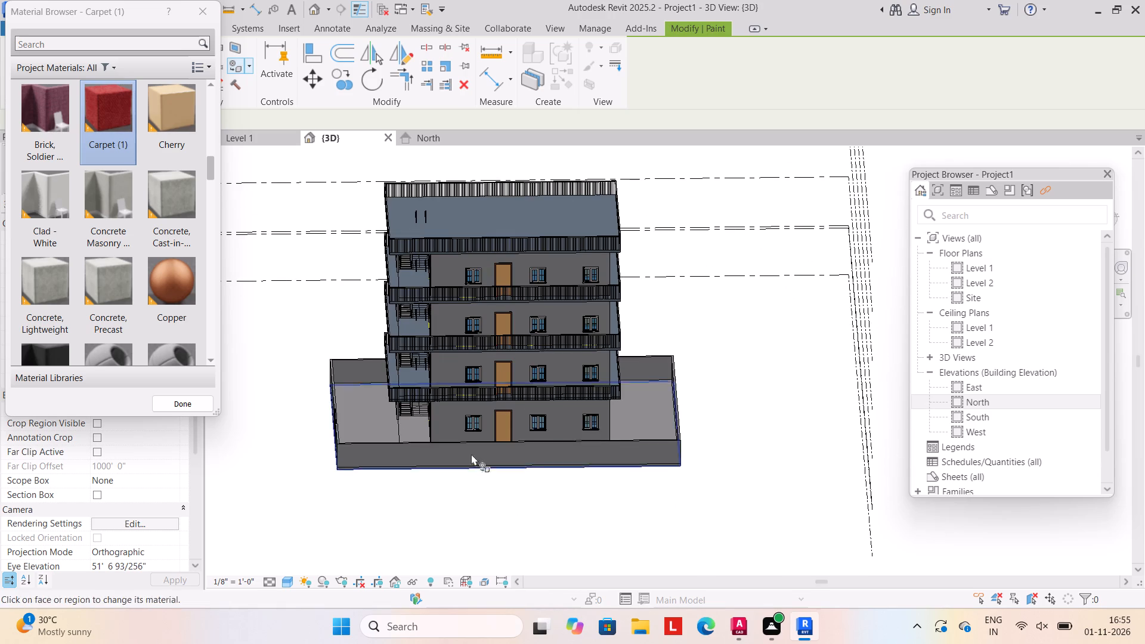
left_click(456, 428)
left_click(450, 361)
left_click(456, 323)
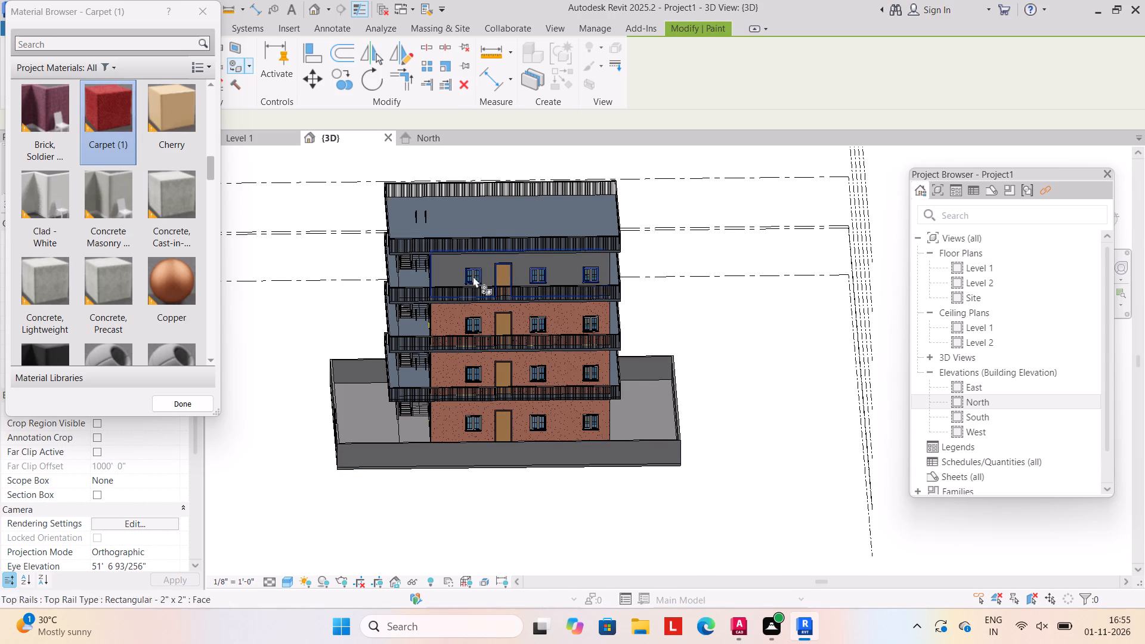
left_click(473, 271)
Paint the rear wall on all four storeys with Carpet (1).
middle_click_drag(564, 458, 527, 458, "shift")
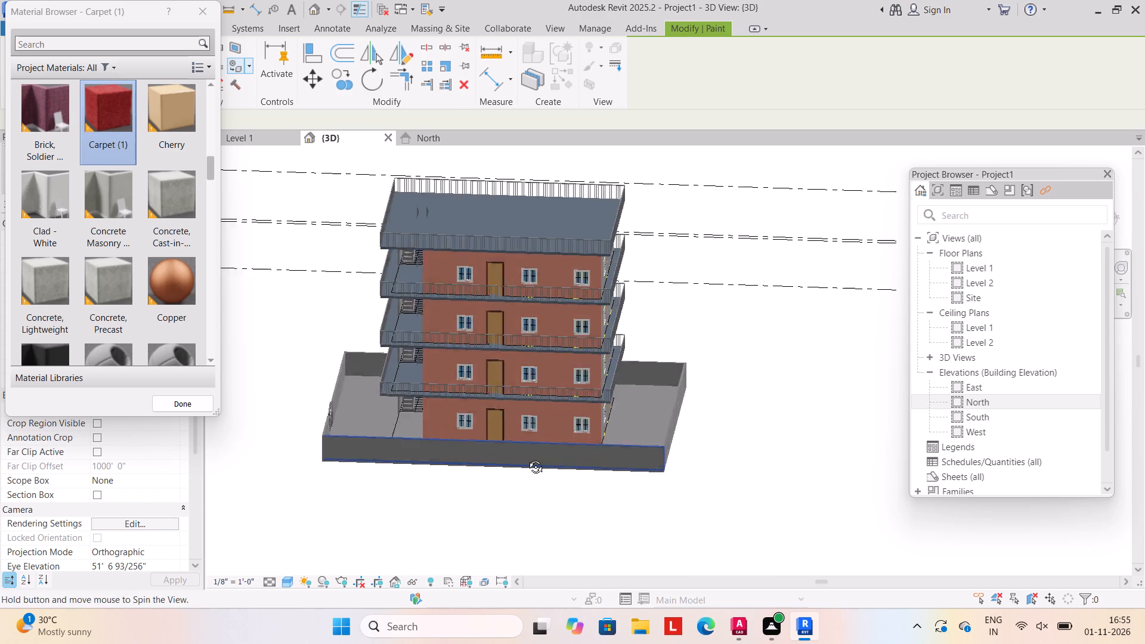
middle_click_drag(527, 458, 358, 427, "shift")
left_click(540, 415)
left_click(536, 377)
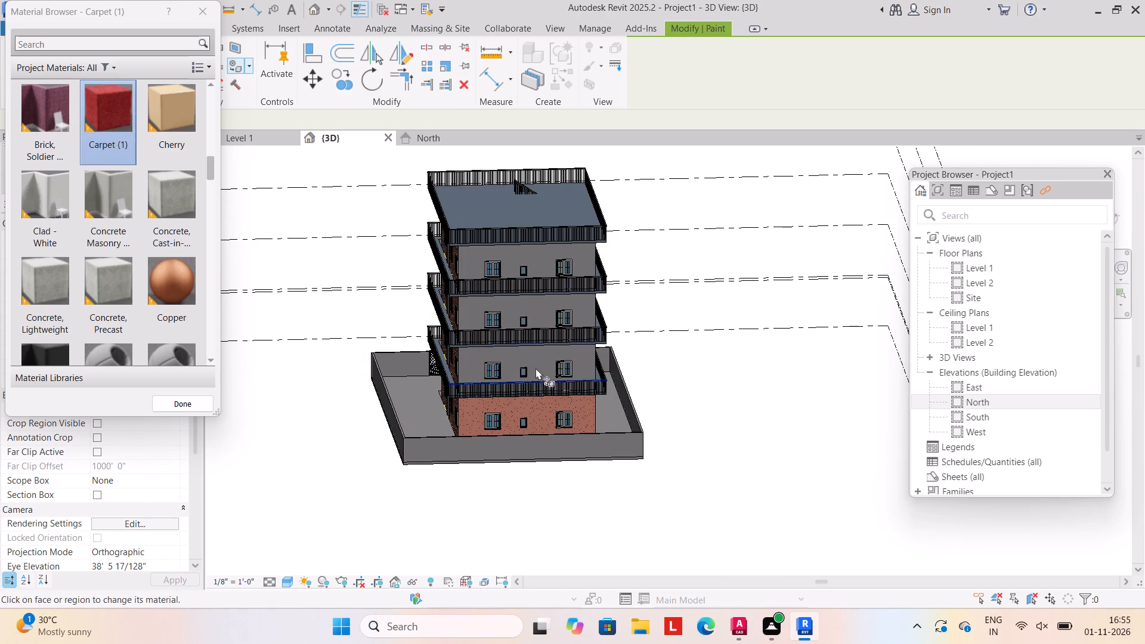
left_click(534, 341)
left_click(533, 362)
left_click(538, 317)
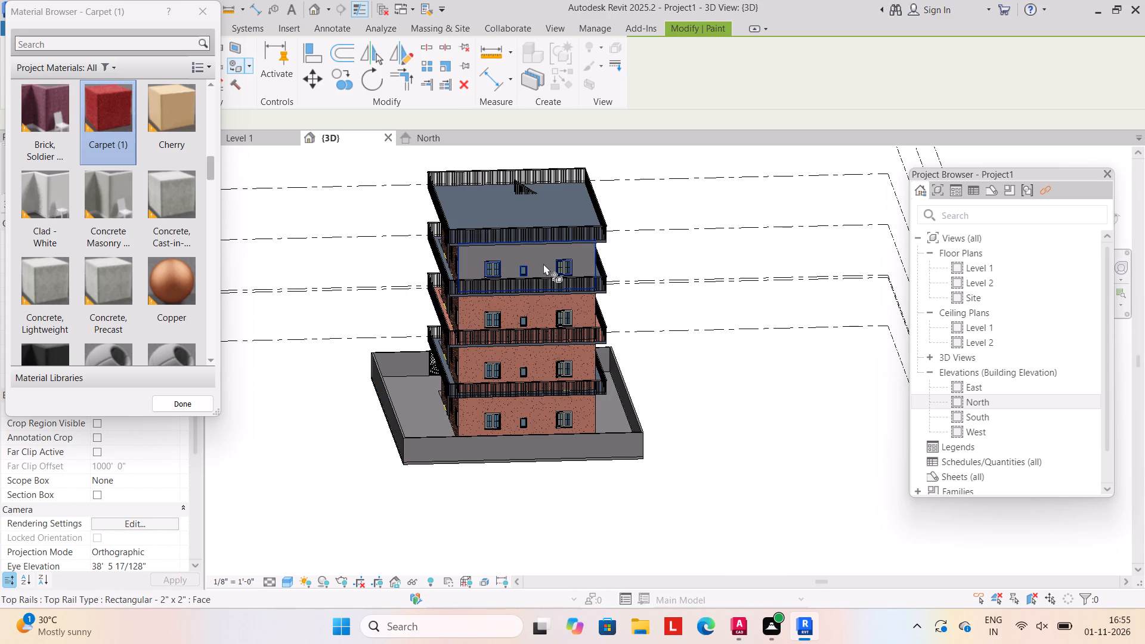
left_click(543, 264)
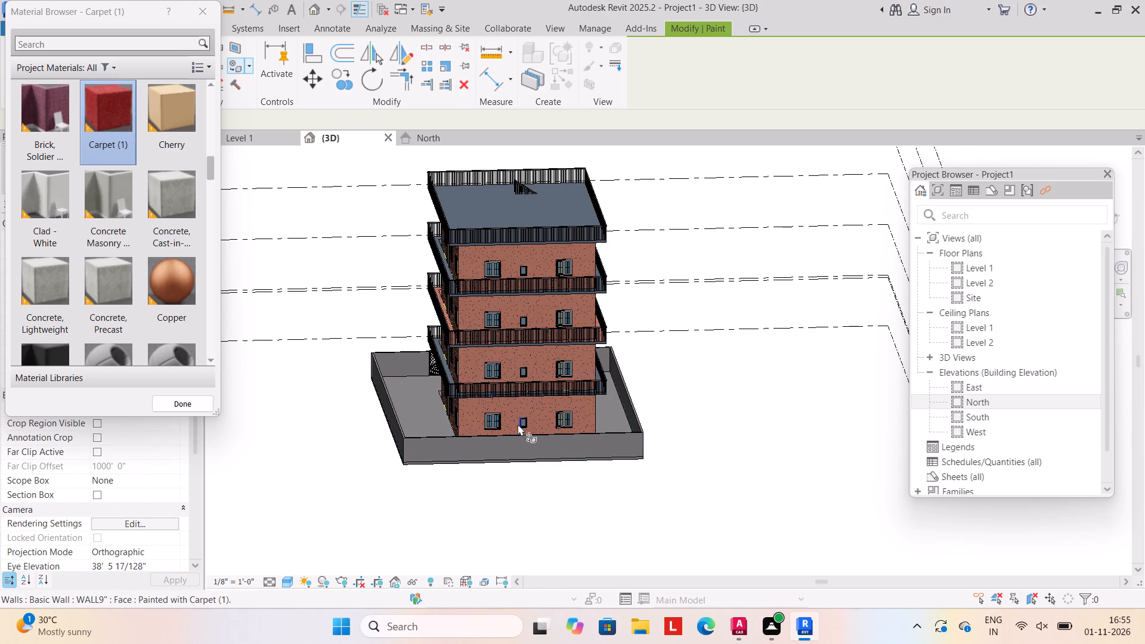
Paint the other long side wall, including its stair wall section, on all four storeys with Carpet (1).
middle_click_drag(528, 440, 341, 432, "shift")
left_click(488, 410)
left_click(490, 355)
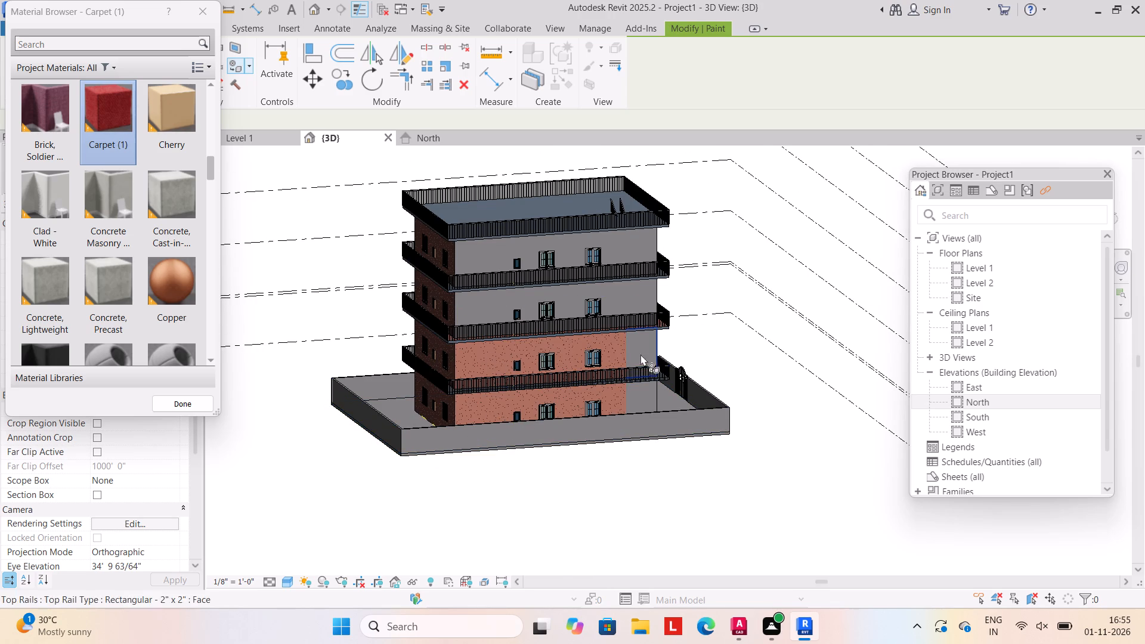
left_click(636, 351)
left_click(644, 397)
left_click(636, 300)
left_click(610, 299)
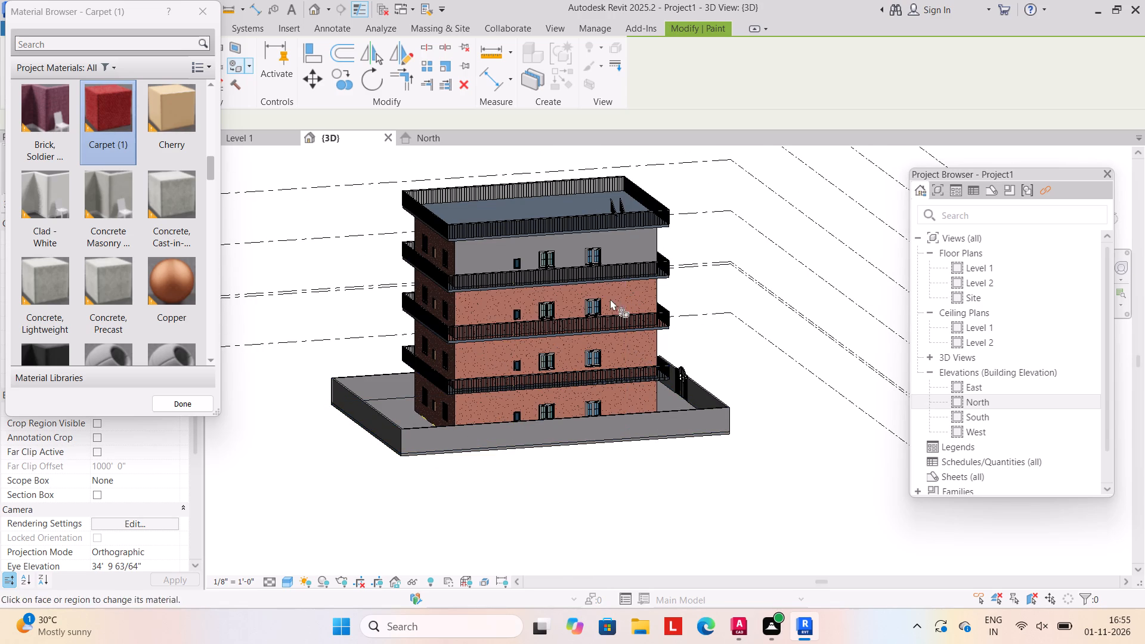
left_click(613, 251)
left_click(633, 243)
Paint the front boundary wall faces on both sides of the gate and the ground slab with the Cherry material.
scroll(555, 435, "down", 3)
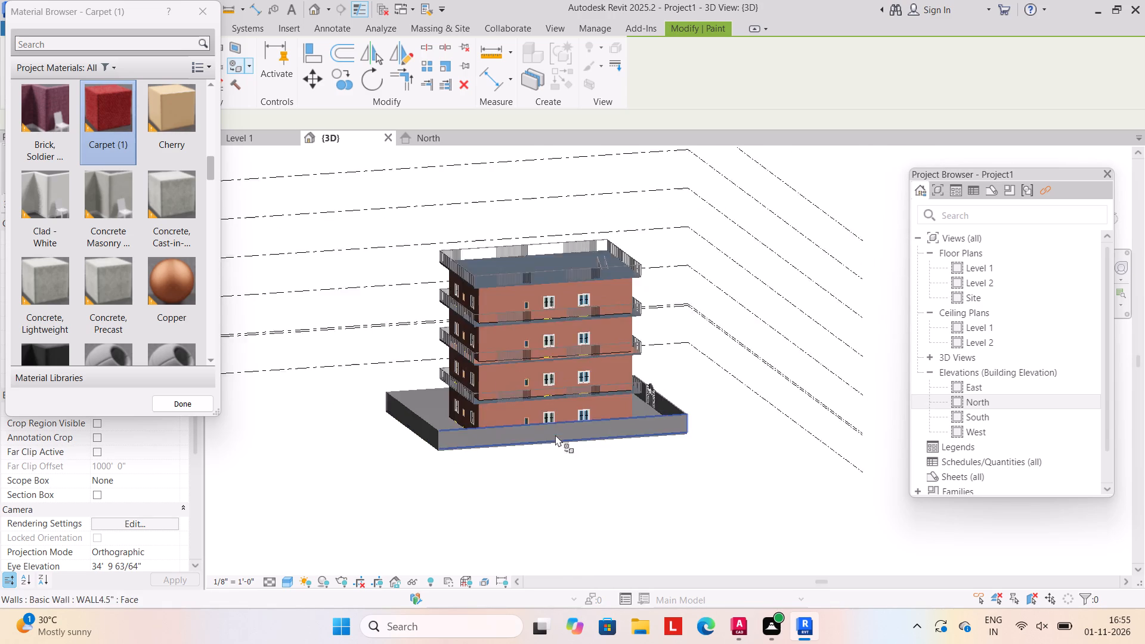
middle_click_drag(671, 466, 438, 467, "shift")
middle_click_drag(555, 478, 552, 451, "shift")
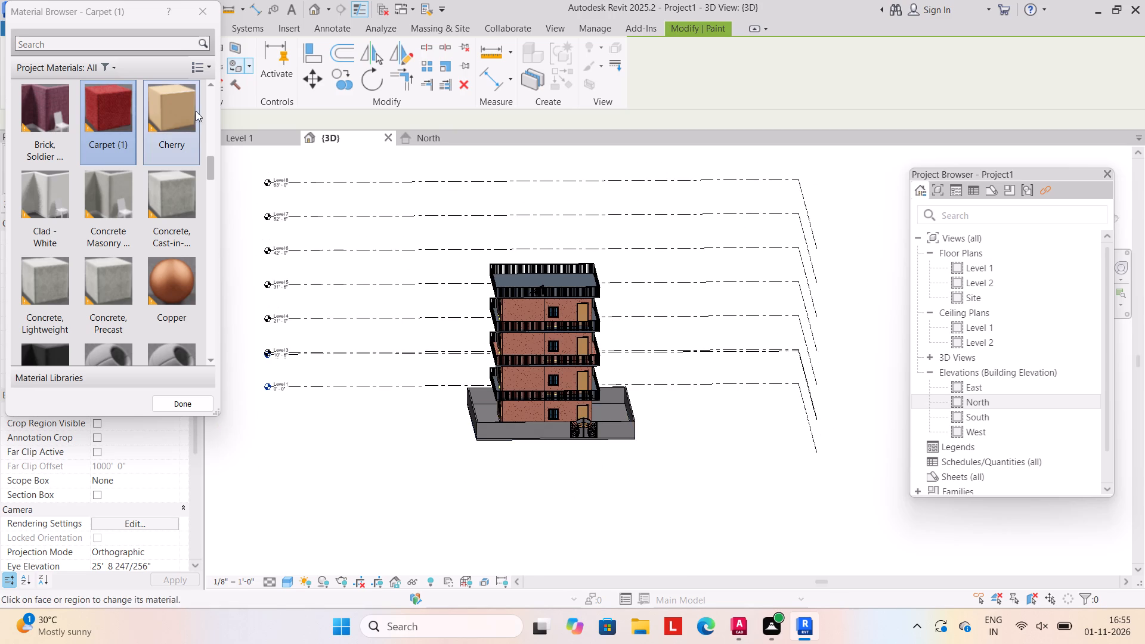
left_click(172, 99)
left_click(509, 426)
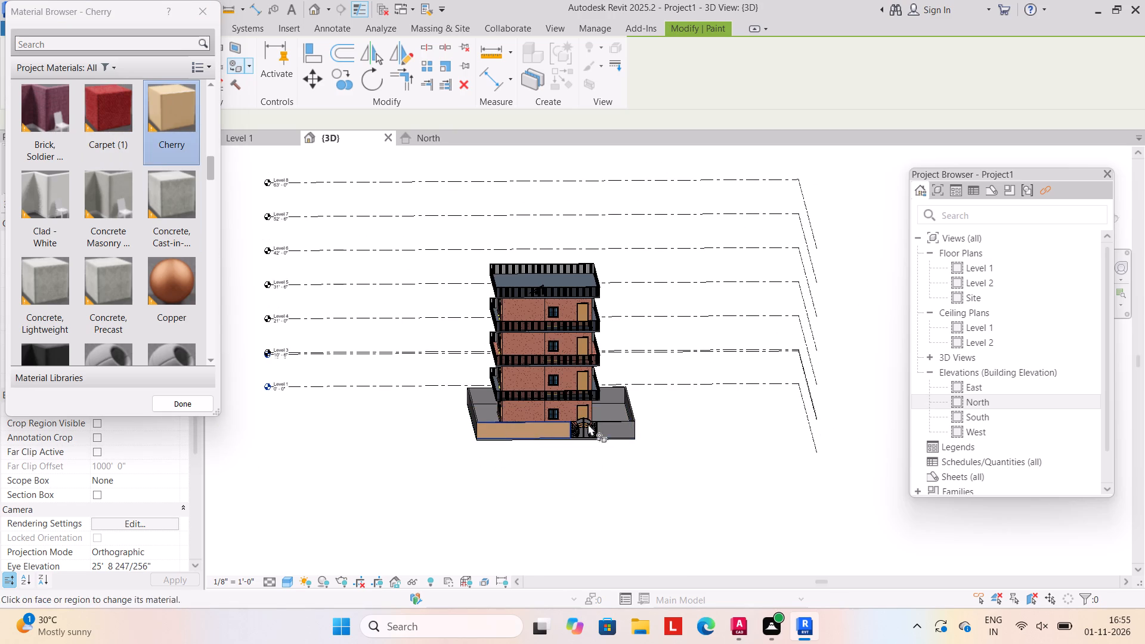
left_click(614, 425)
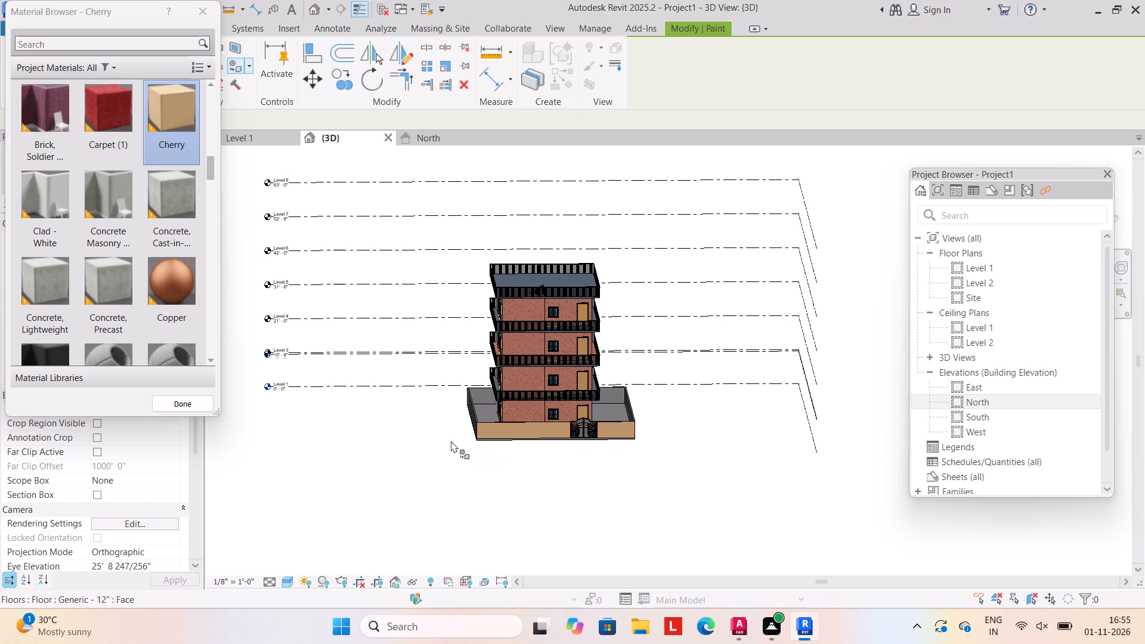
scroll(460, 421, "up", 3)
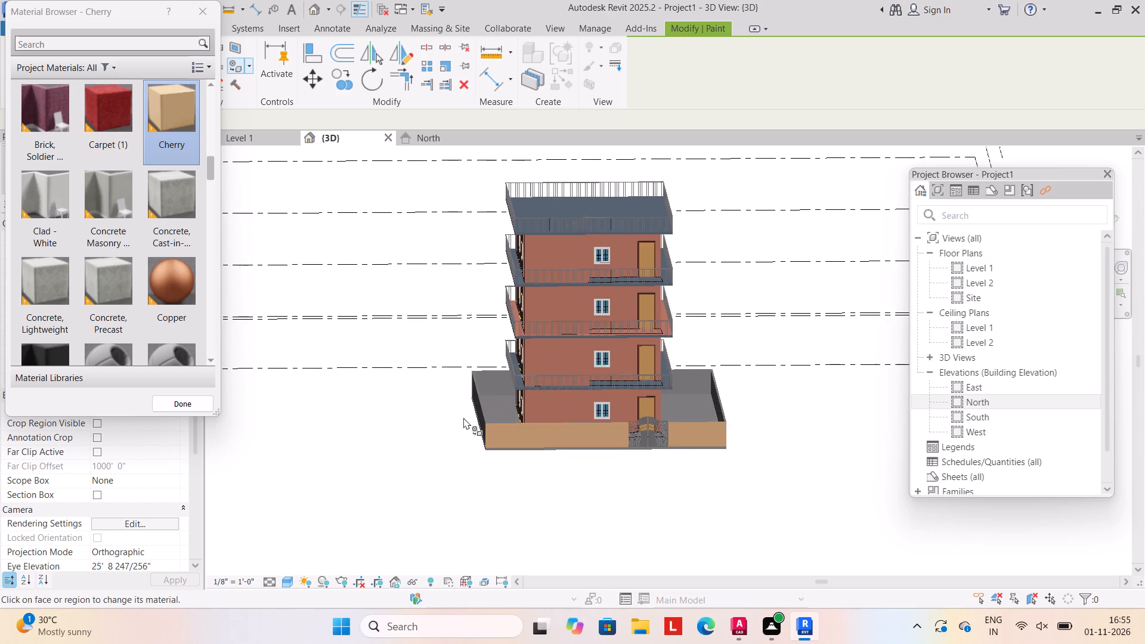
scroll(463, 417, "up", 3)
left_click(487, 417)
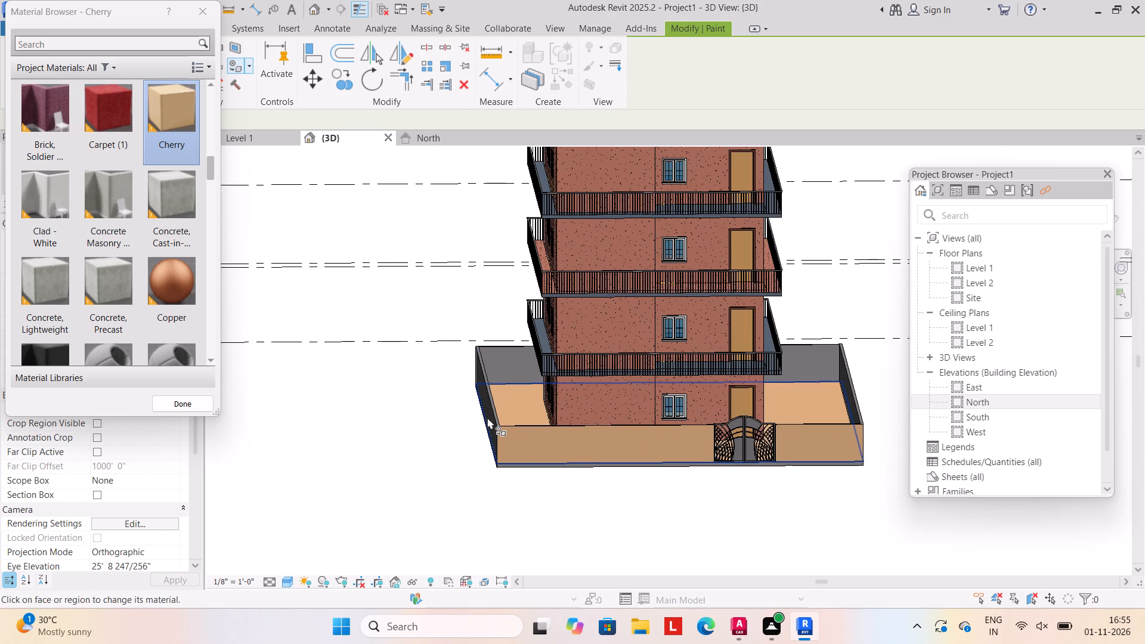
Paint the outer faces of the side and rear boundary walls with Cherry.
scroll(472, 442, "up", 10)
scroll(540, 407, "up", 4)
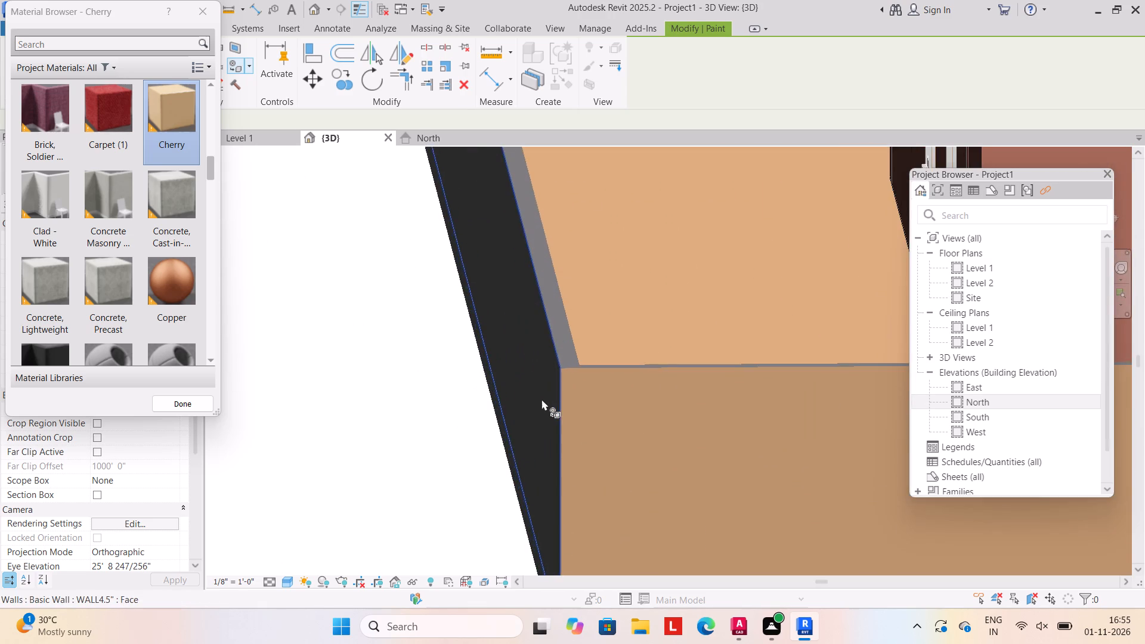
left_click(541, 399)
scroll(541, 475, "down", 17)
middle_click_drag(544, 491, 434, 483)
scroll(660, 465, "up", 12)
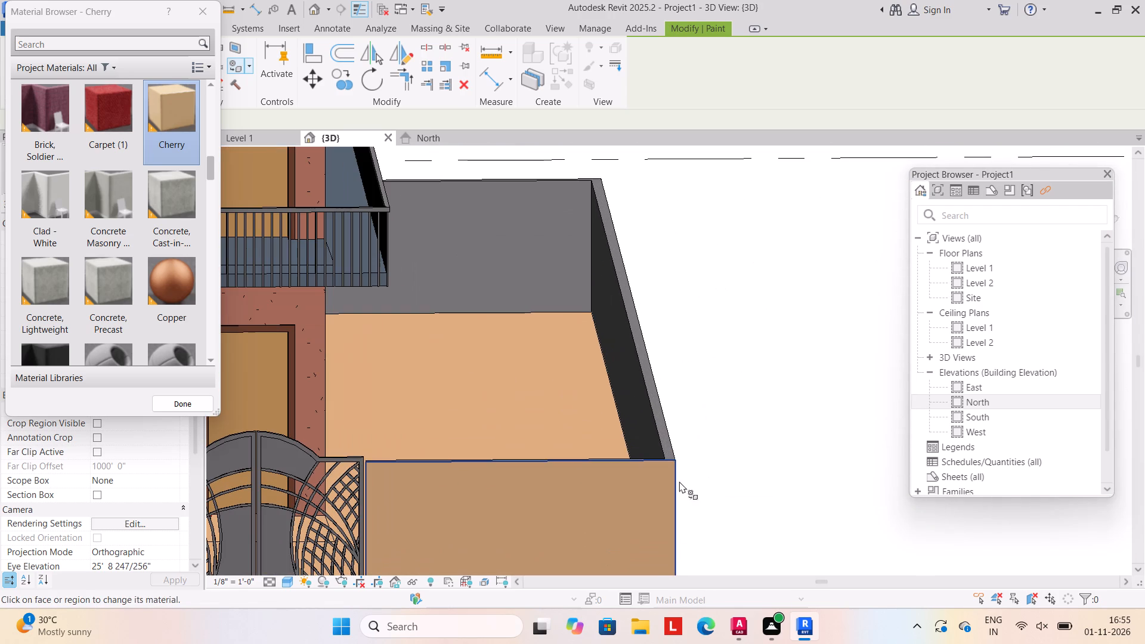
middle_click_drag(632, 503, 456, 502, "shift")
left_click(494, 467)
middle_click_drag(619, 461, 496, 466, "shift")
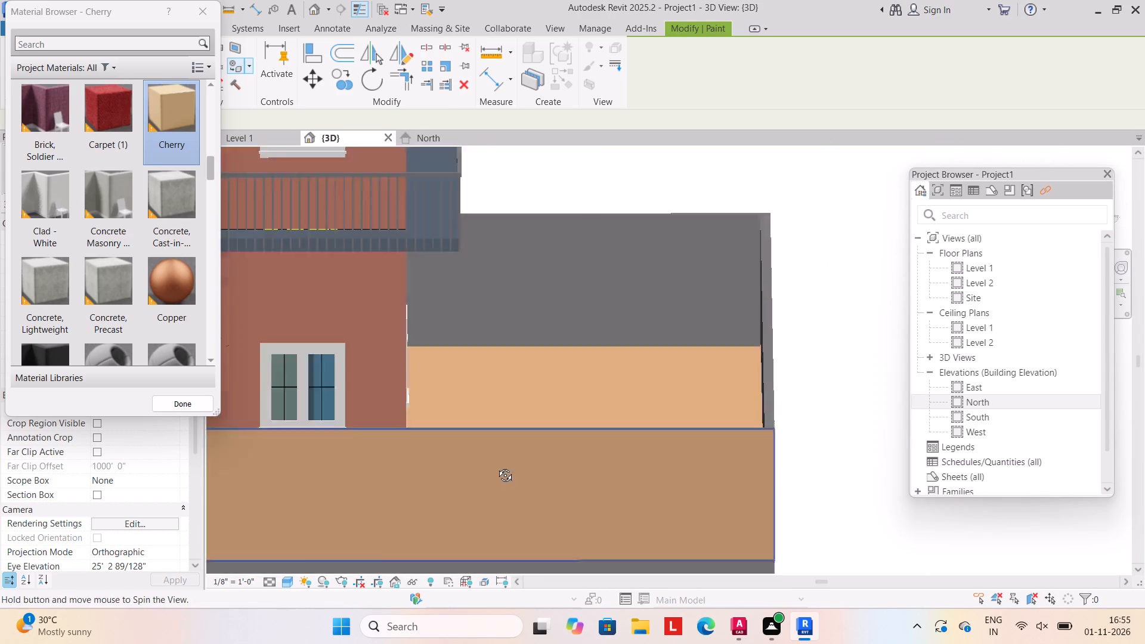
middle_click_drag(496, 466, 362, 466, "shift")
left_click(387, 470)
Examine the painted boundary walls and gate from several sides in the 3D view and close the Paint command.
middle_click_drag(576, 461, 346, 482, "shift")
scroll(389, 462, "down", 2)
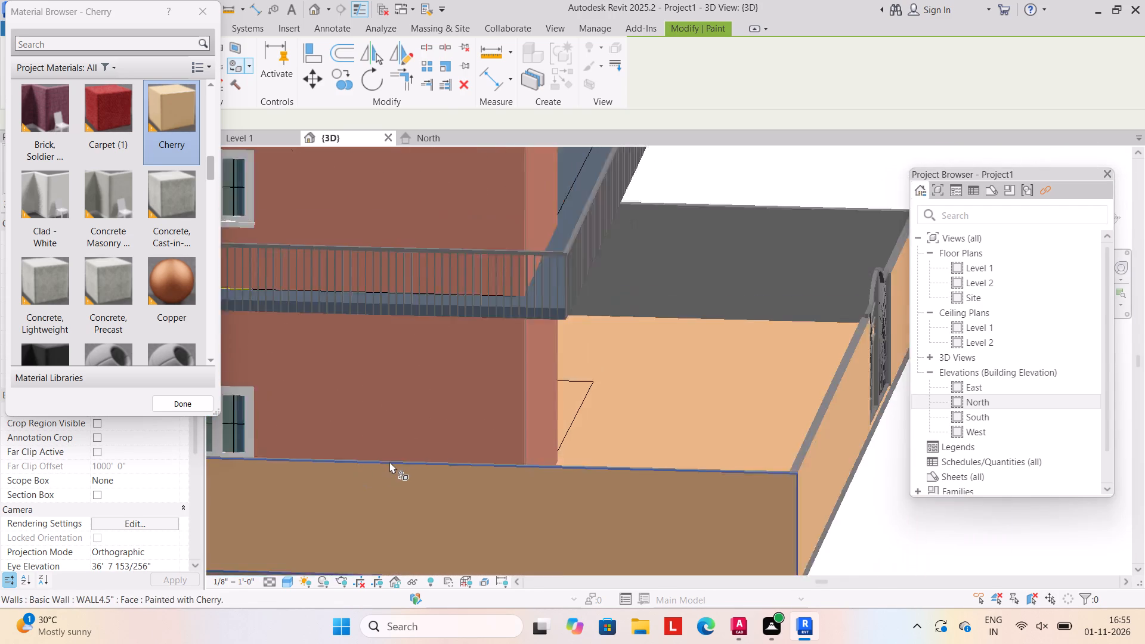
middle_click_drag(389, 462, 469, 336)
middle_click_drag(587, 382, 461, 398, "shift")
middle_click_drag(479, 398, 623, 405)
middle_click_drag(648, 430, 579, 409, "shift")
middle_click_drag(547, 417, 617, 409)
middle_click_drag(627, 445, 625, 428, "shift")
scroll(620, 427, "up", 1)
scroll(618, 433, "down", 1)
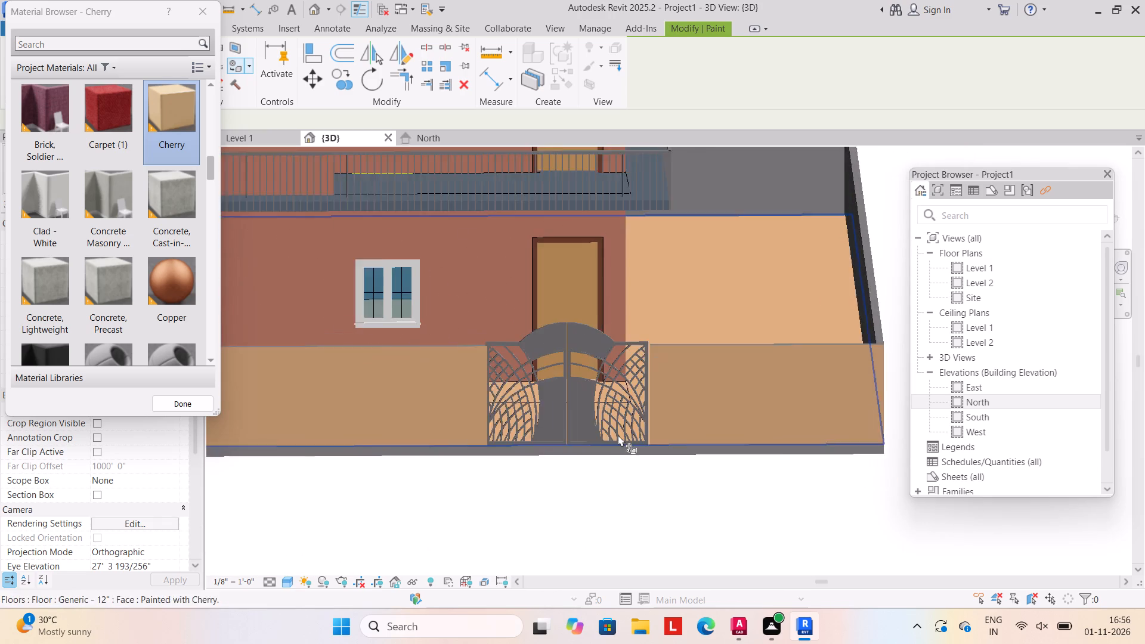
scroll(618, 435, "down", 3)
middle_click_drag(614, 444, 653, 451)
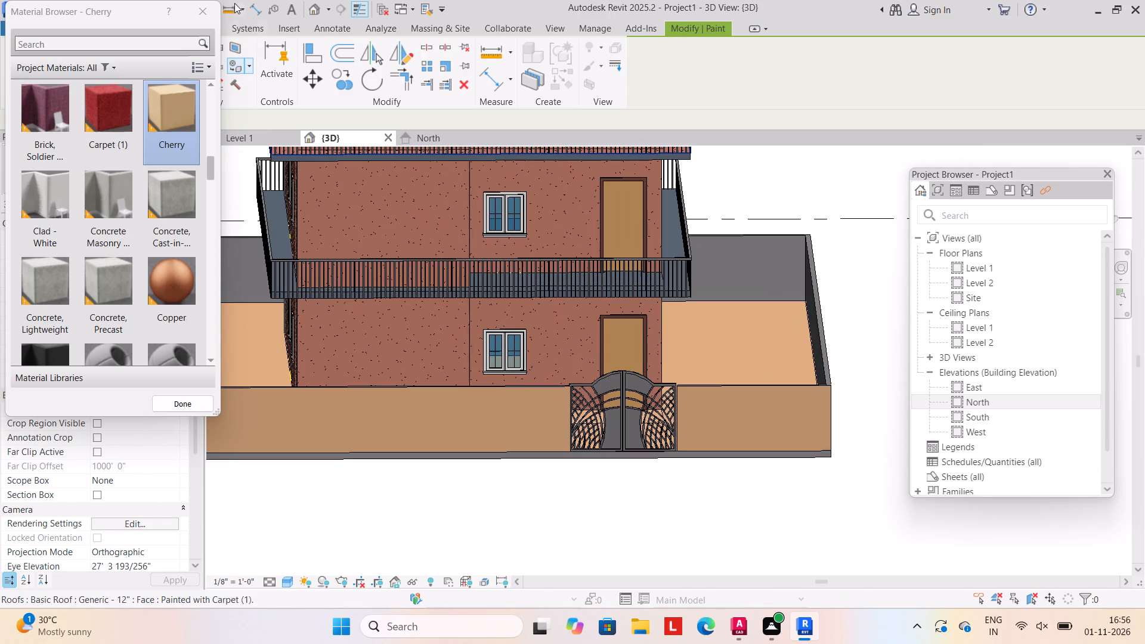
left_click(193, 6)
Create a new in-place model in the Generic Models category, keeping the default name.
left_click(71, 32)
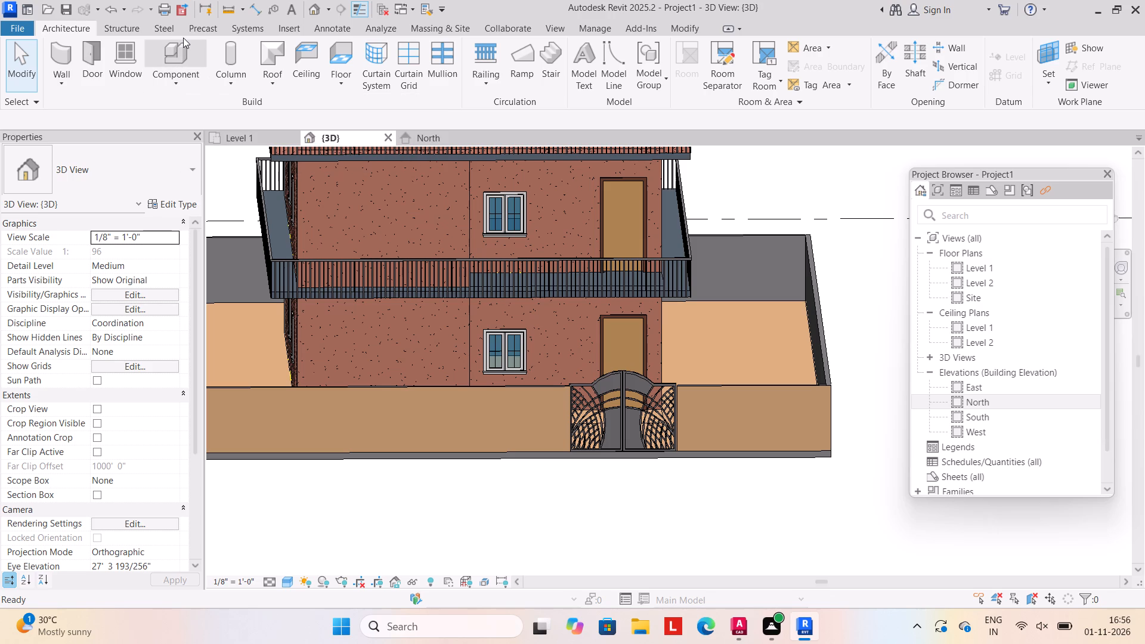
left_click(171, 78)
left_click(185, 141)
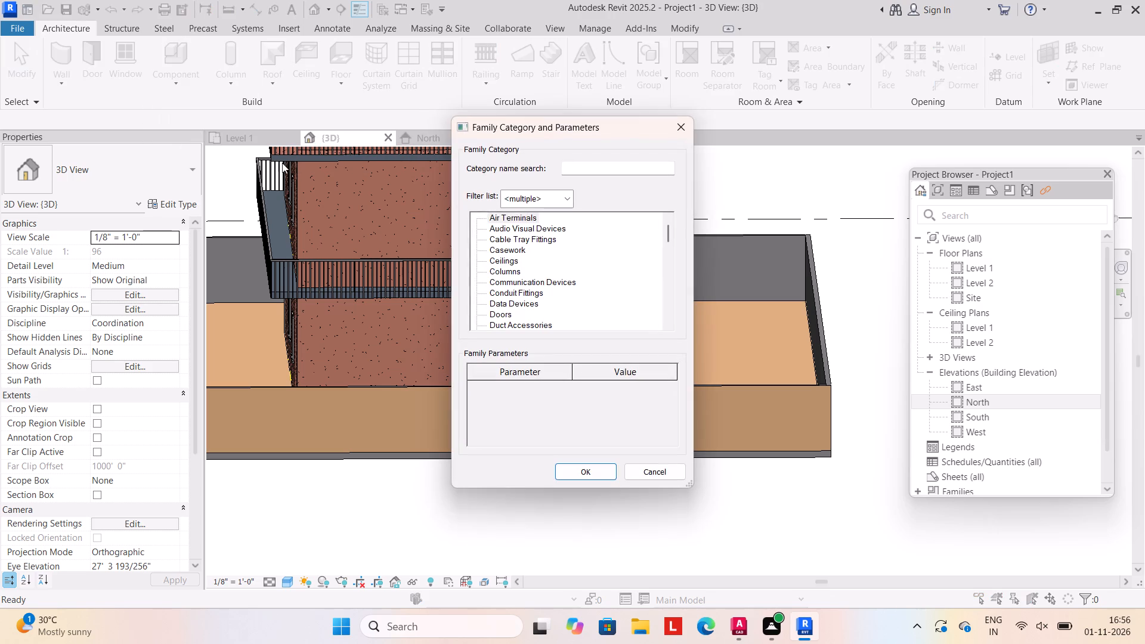
scroll(559, 305, "down", 11)
left_click(516, 326)
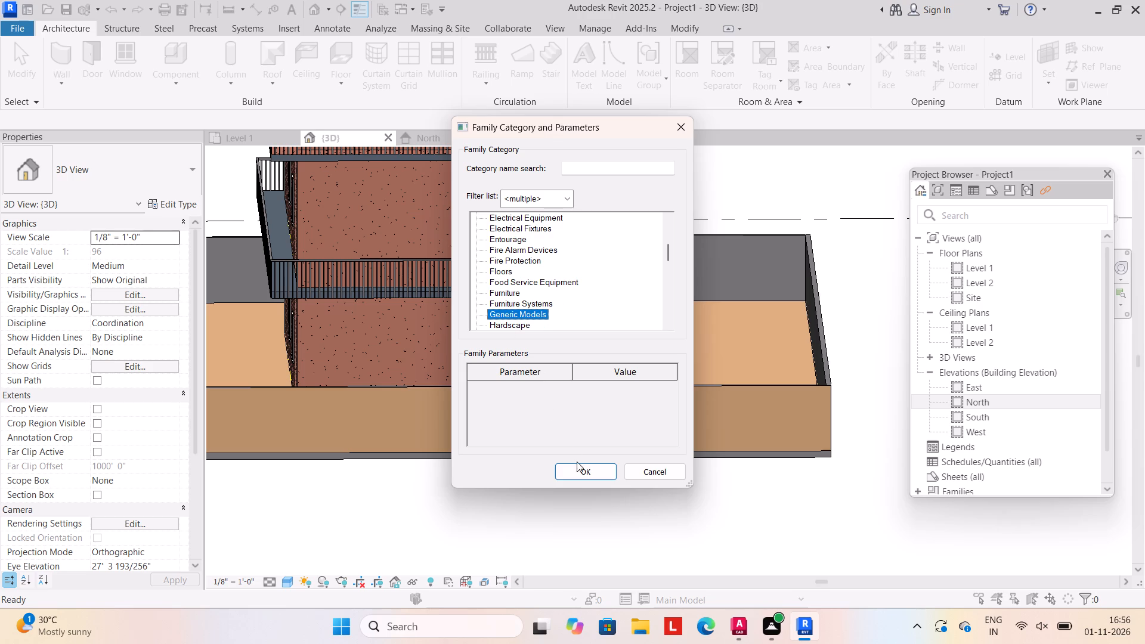
left_click(578, 476)
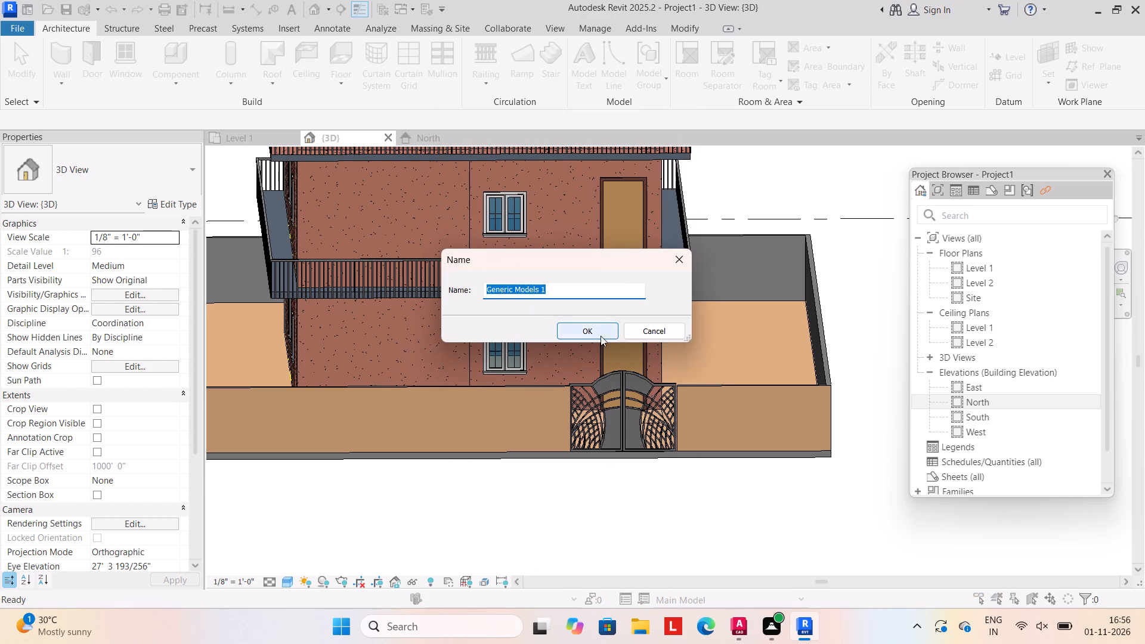
left_click(600, 332)
Start an extrusion with the front boundary wall face beside the gate as its work plane, and begin a rectangular profile.
left_click(130, 57)
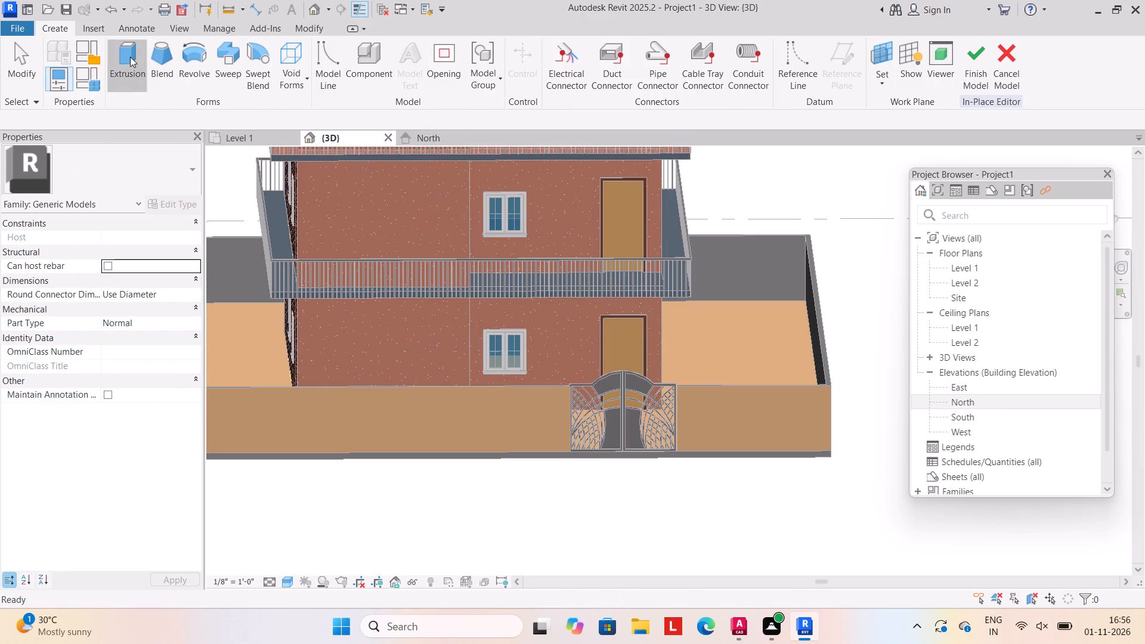
left_click(761, 83)
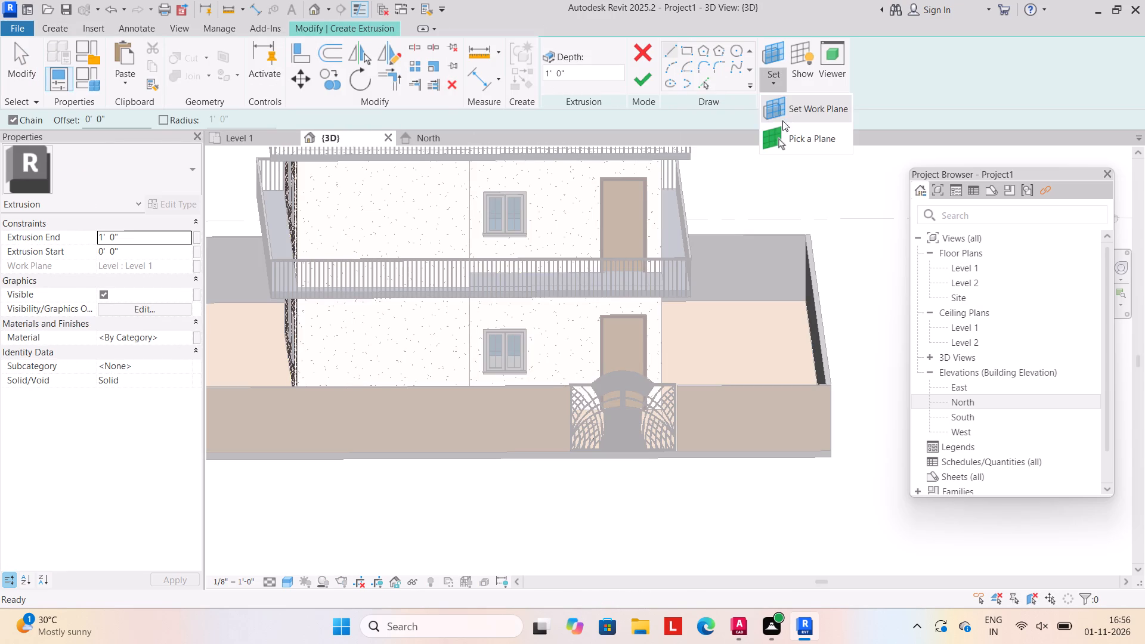
left_click(787, 140)
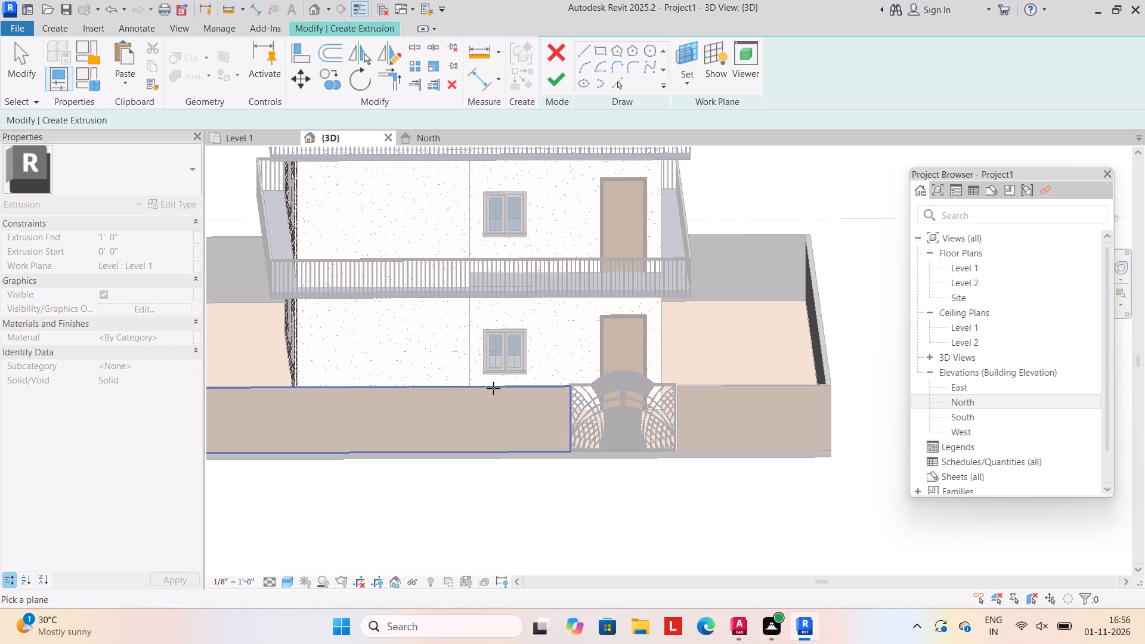
left_click(493, 388)
scroll(479, 405, "down", 1)
middle_click_drag(479, 405, 529, 412)
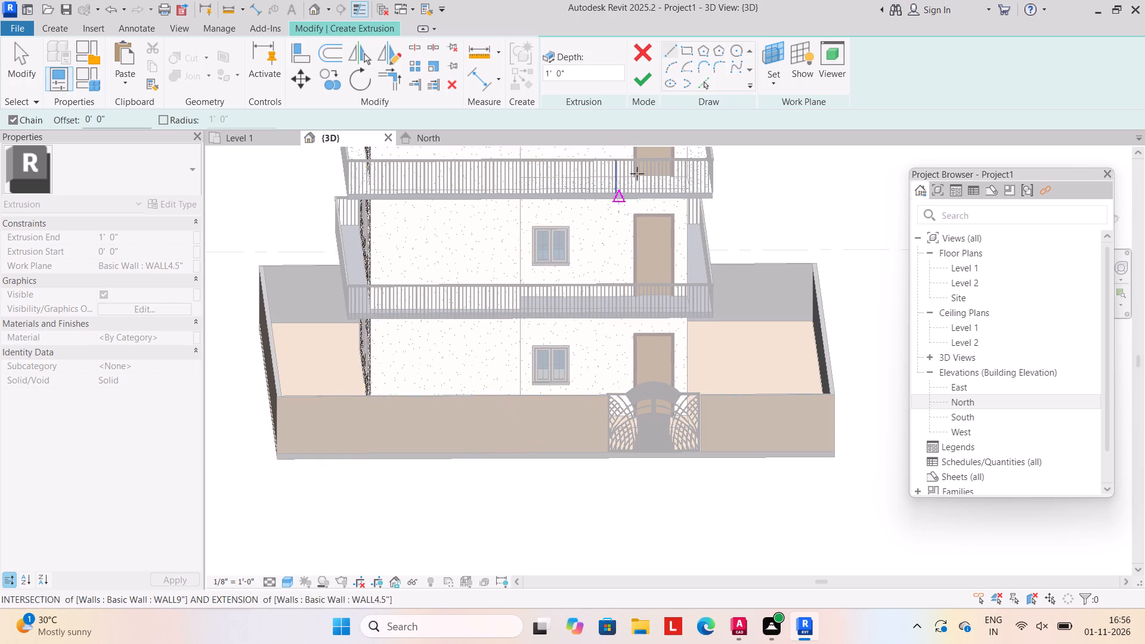
left_click(689, 52)
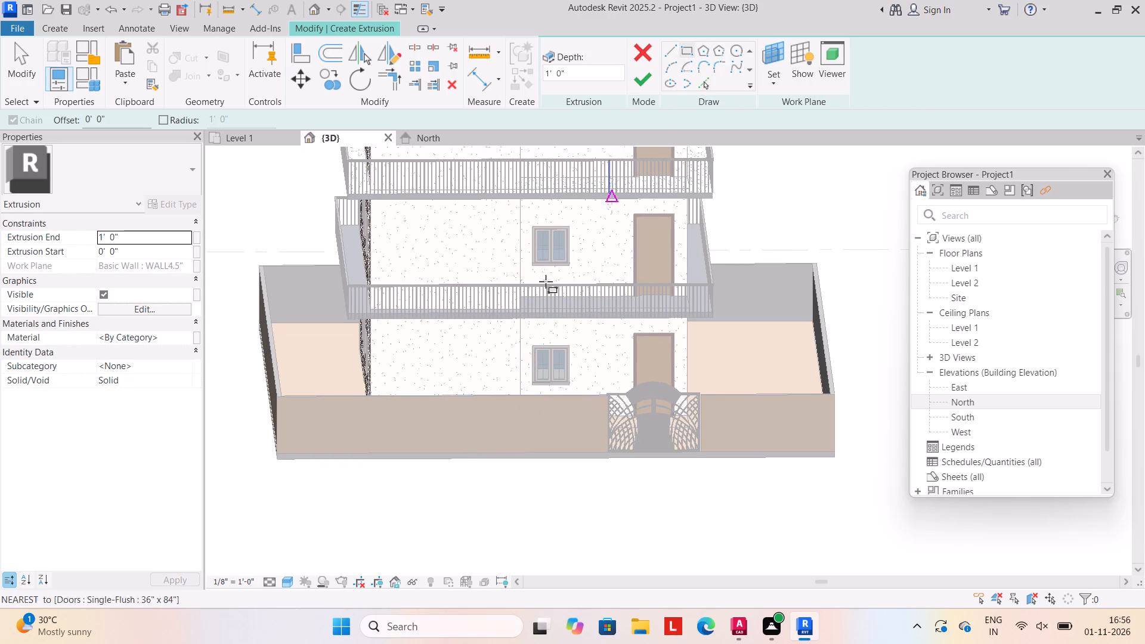
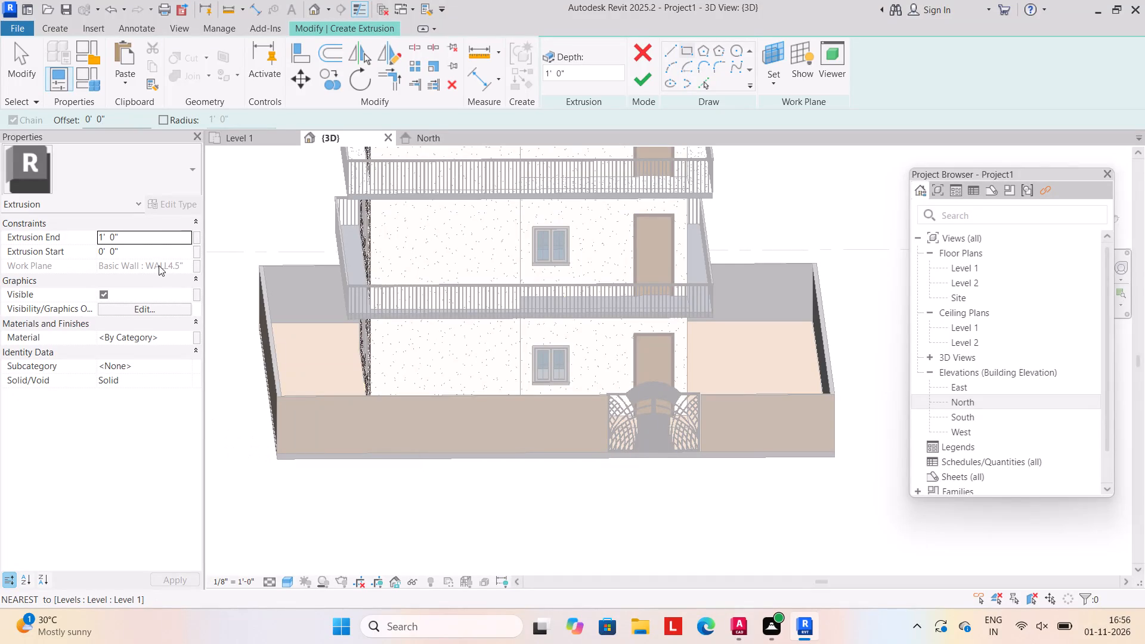
Extrude a six-sided polygon of about 2' radius by 6" near the front boundary wall's corner farthest from the gate.
left_click(152, 240)
type("6\"")
key("Return")
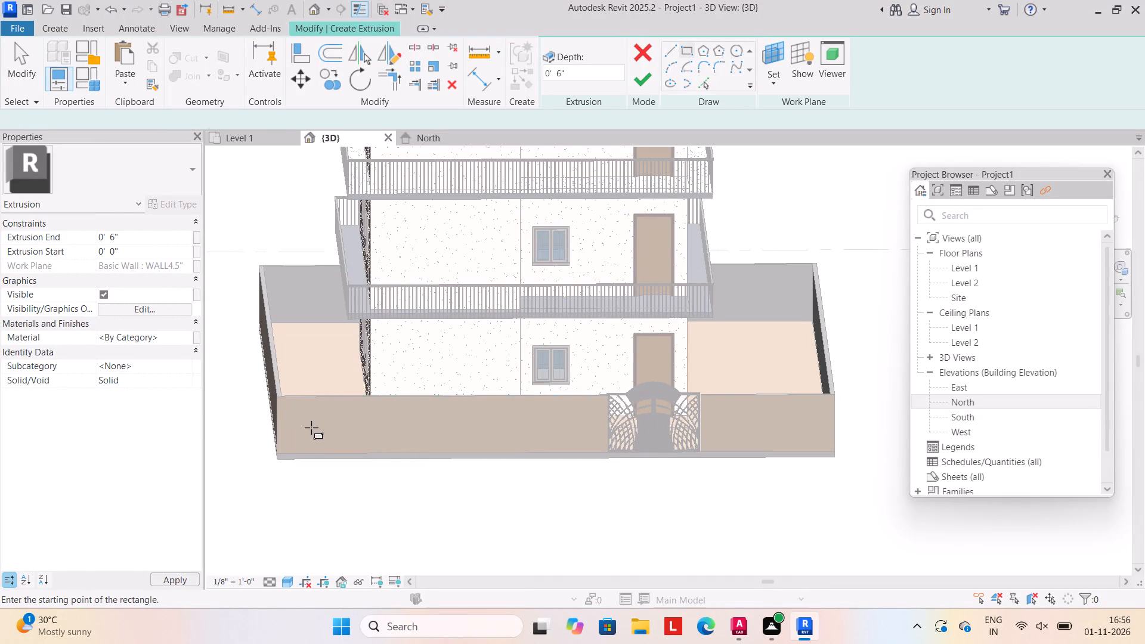
scroll(311, 428, "up", 2)
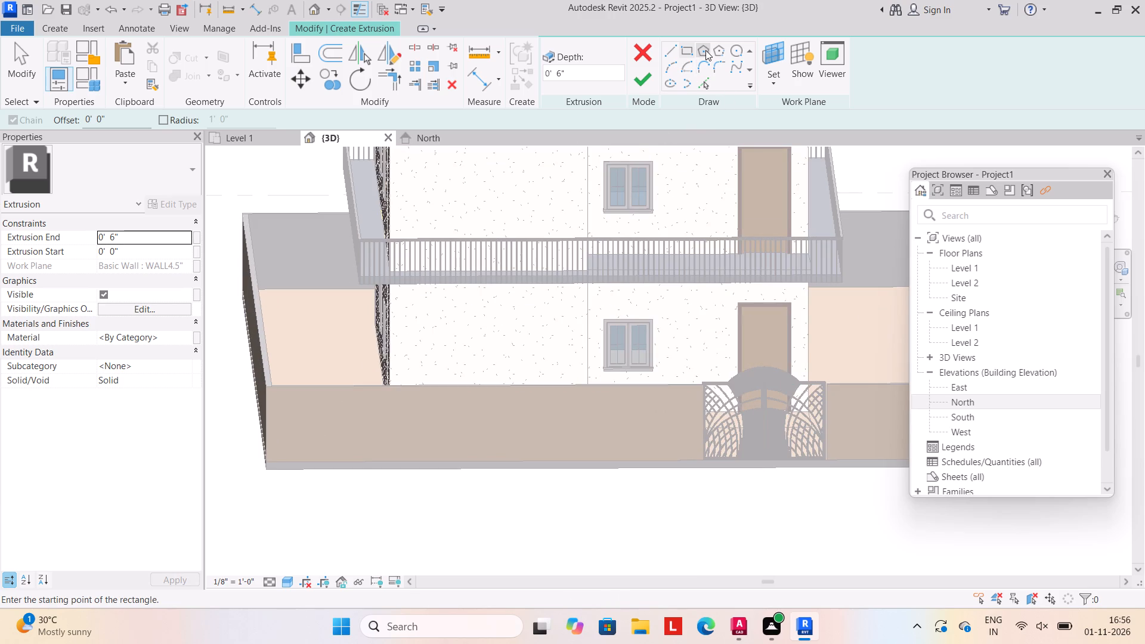
left_click(705, 50)
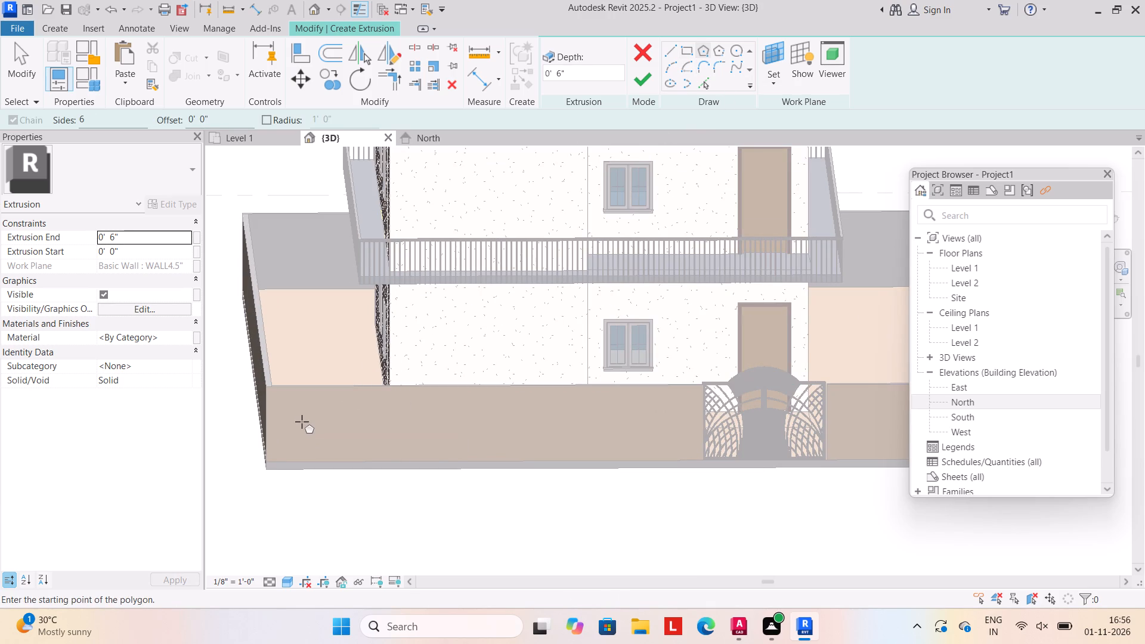
left_click(302, 421)
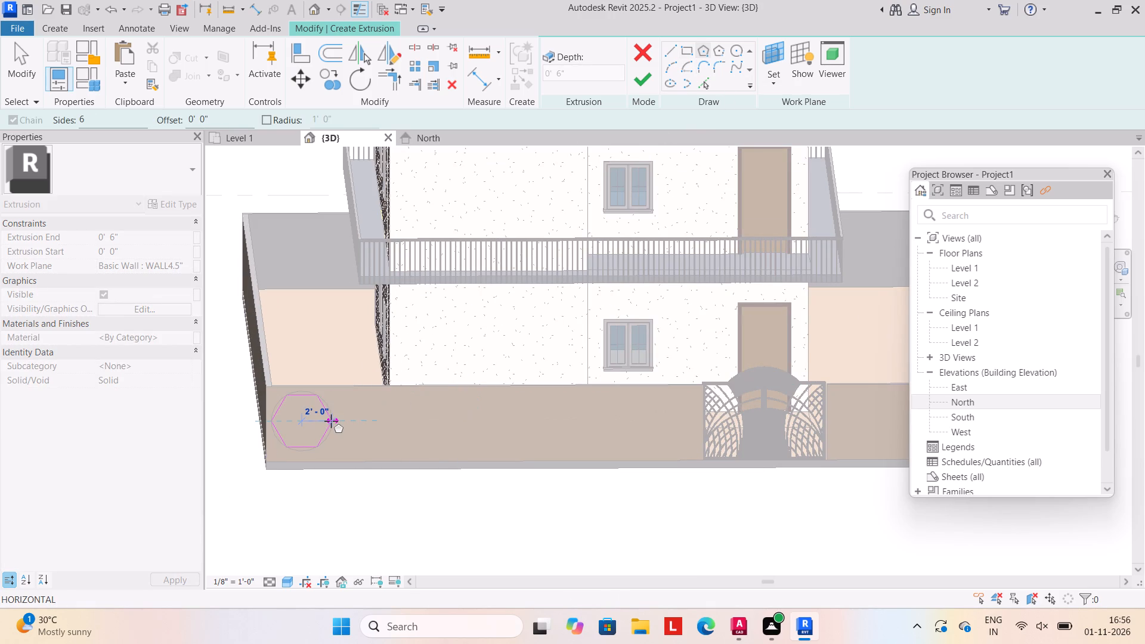
left_click(335, 418)
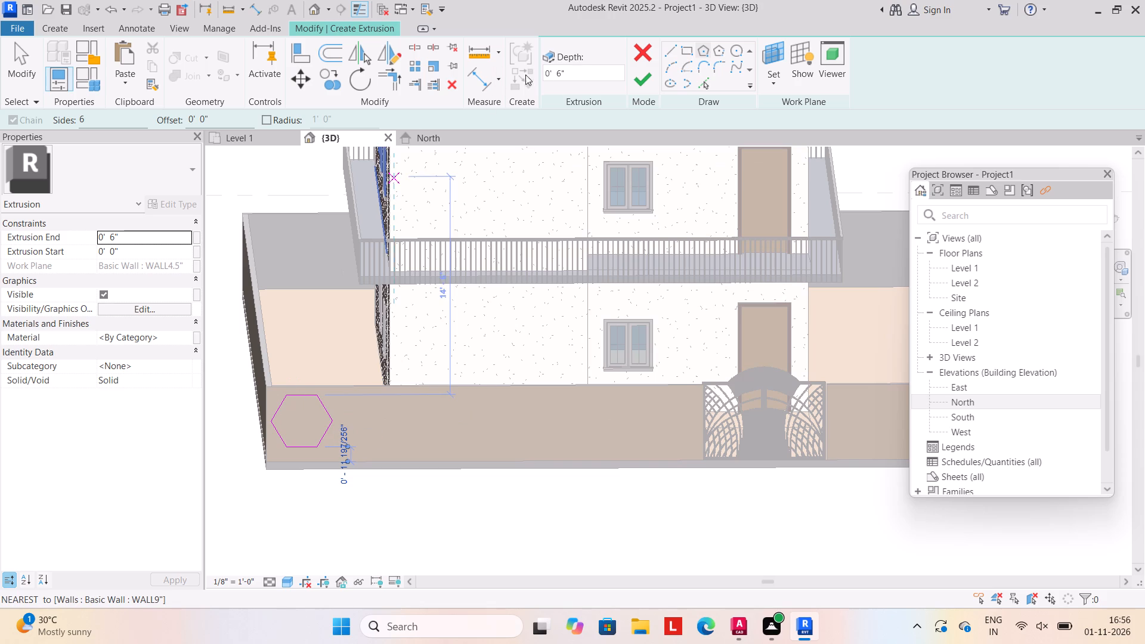
left_click(634, 81)
scroll(429, 360, "down", 1)
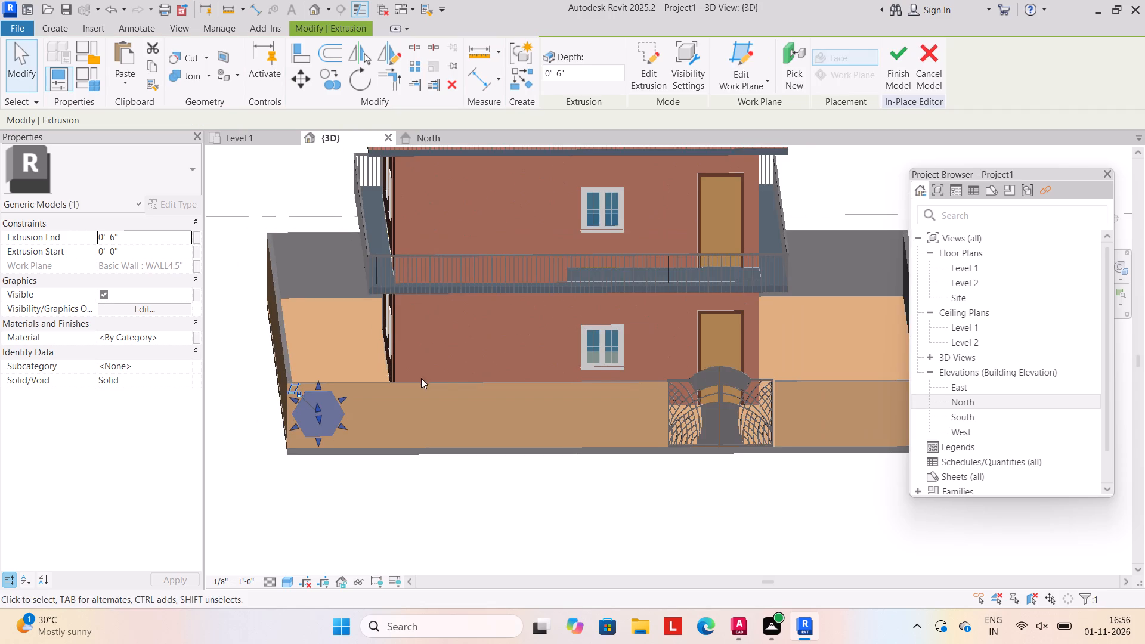
Nudge the hexagonal extrusion slightly along the front boundary wall, away from the corner and toward the gate.
middle_click_drag(432, 378, 440, 376)
key("Right")
key("Right")
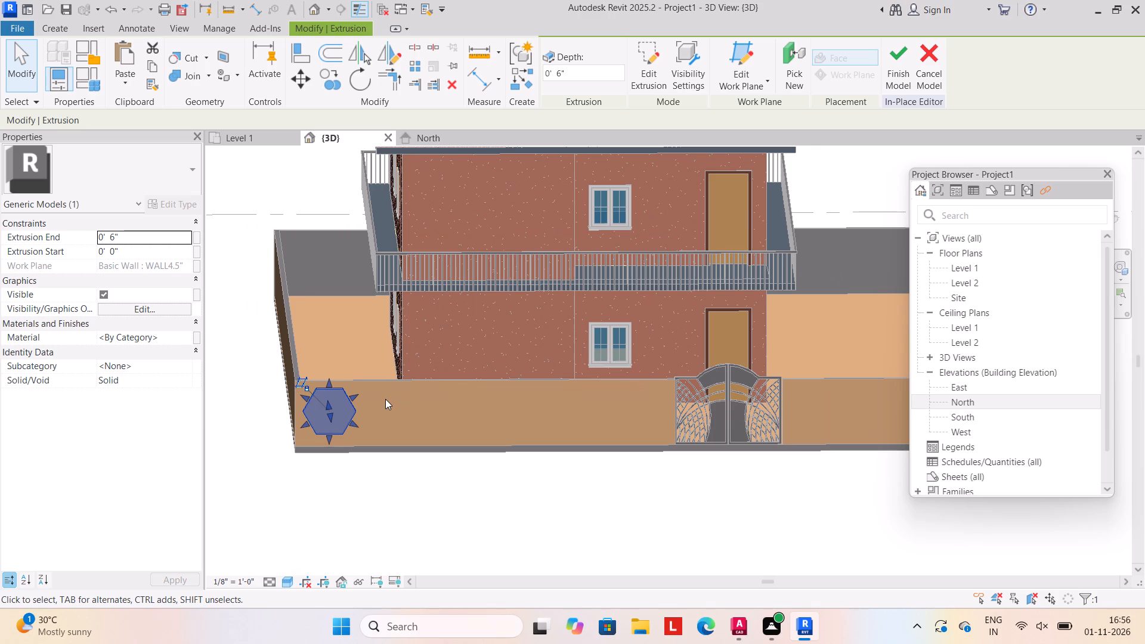
key("Right")
key("Right")
key("Right")
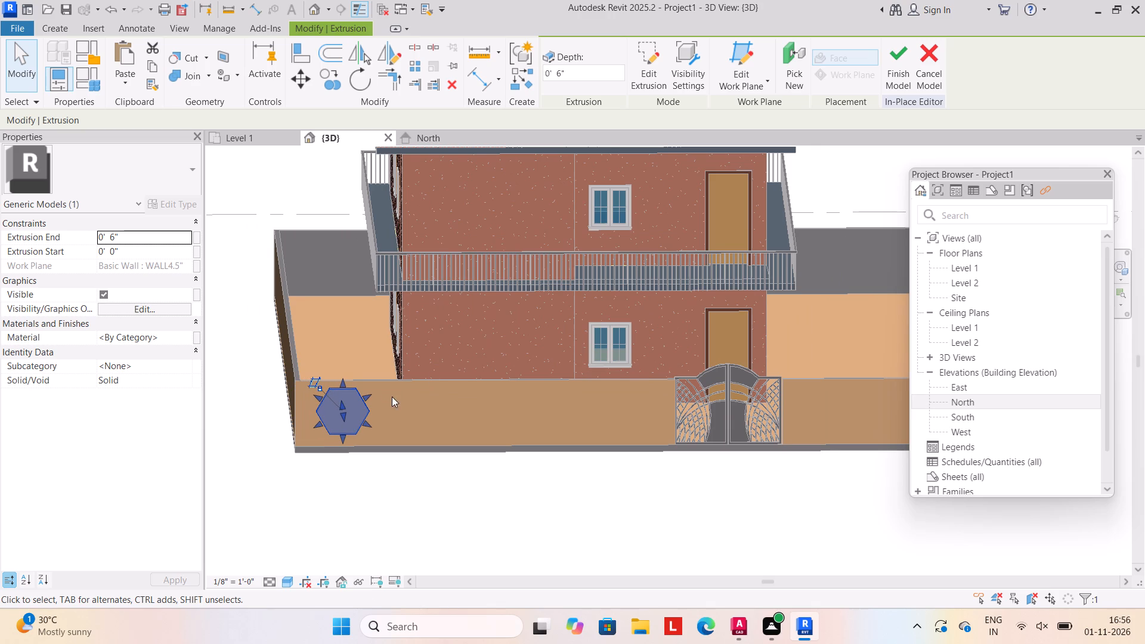
Copy the hexagon three times along the front boundary wall, two before the gate and one beyond it, and finish the in-place model.
left_click(324, 82)
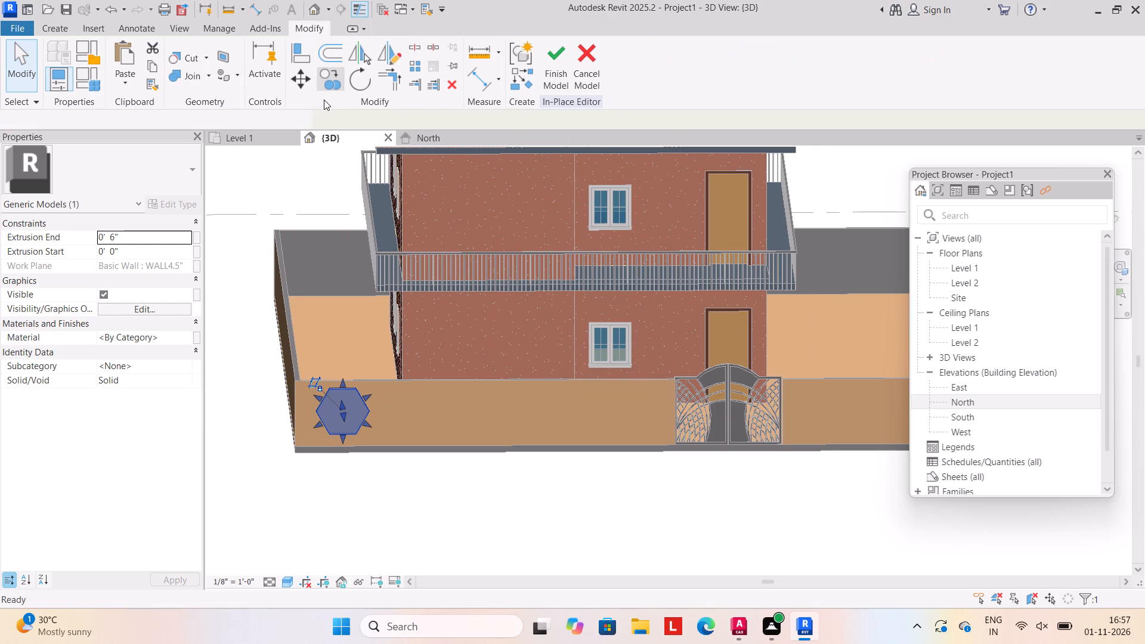
left_click(333, 409)
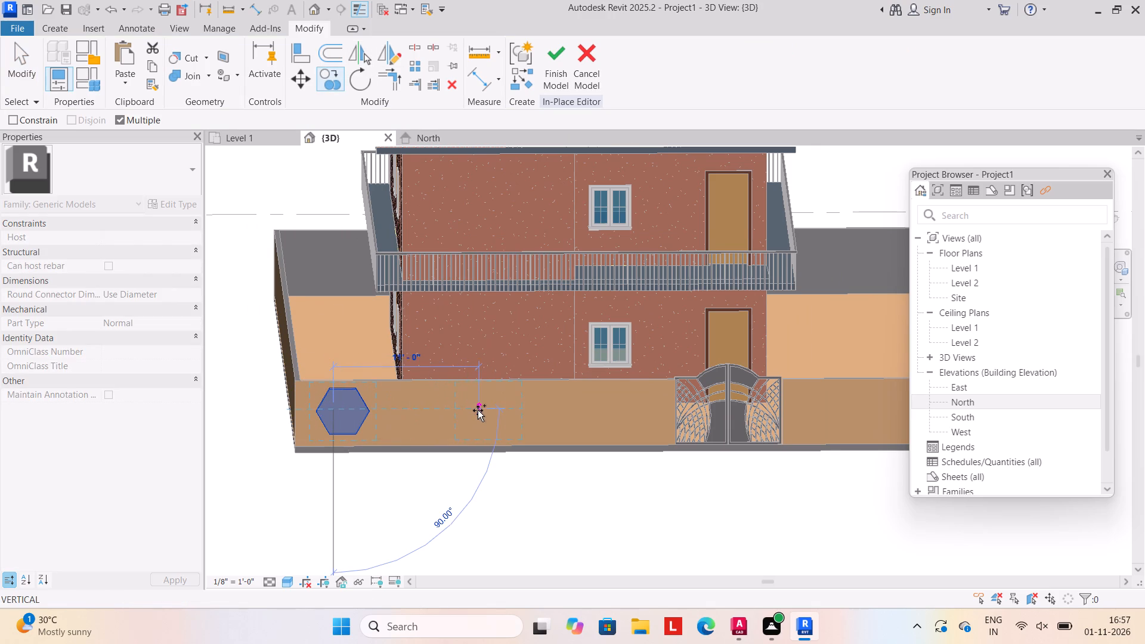
left_click(463, 411)
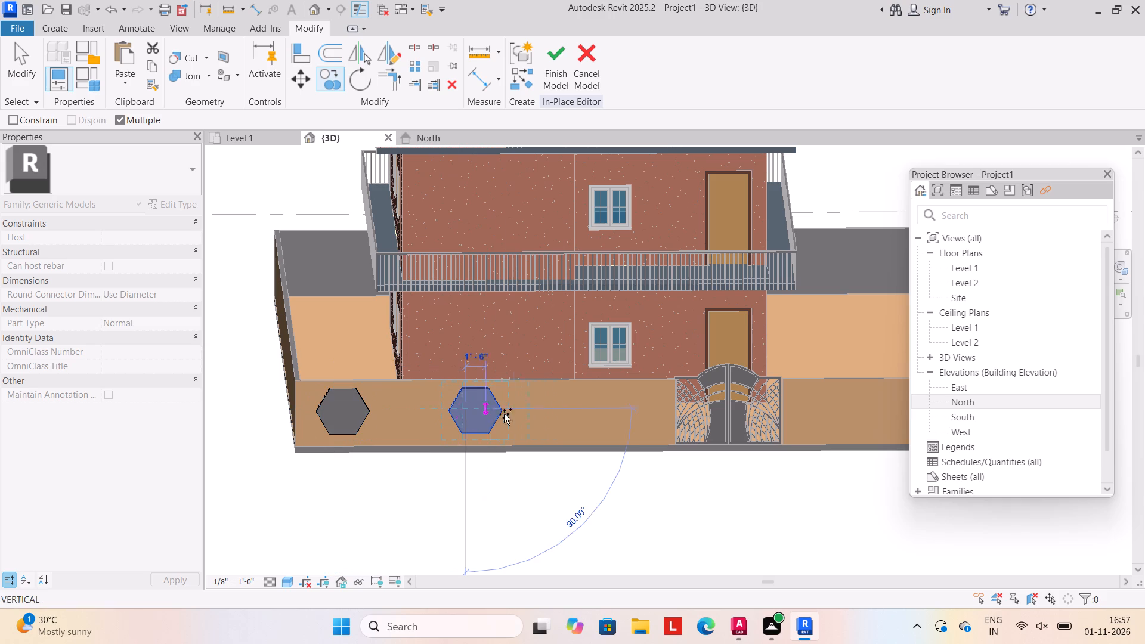
left_click(601, 410)
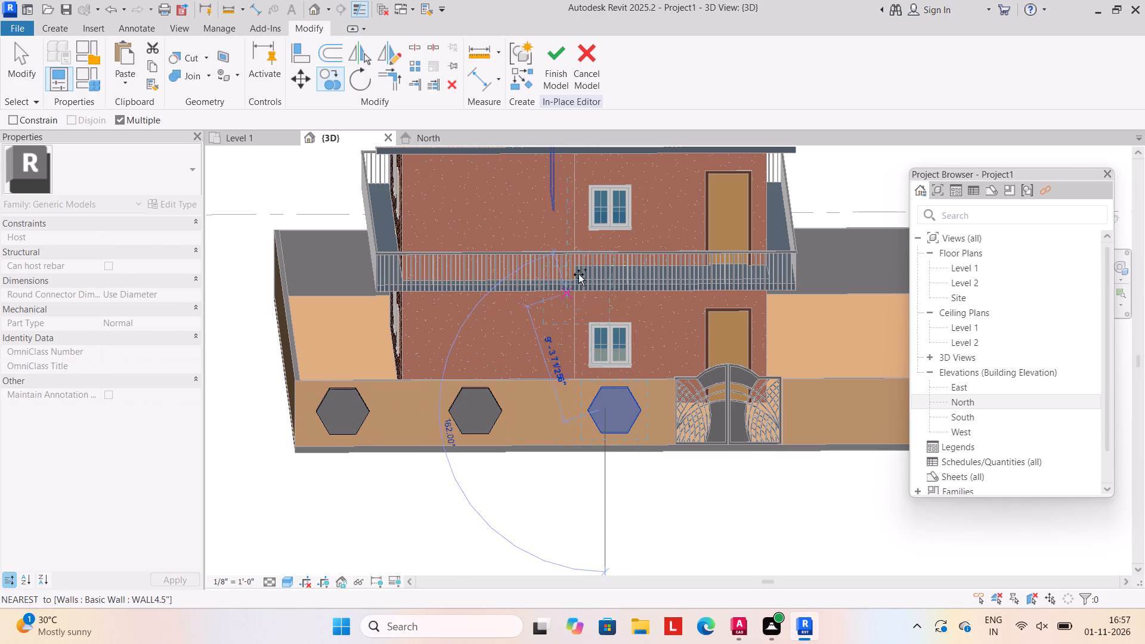
scroll(635, 406, "down", 1)
middle_click_drag(614, 407, 496, 409)
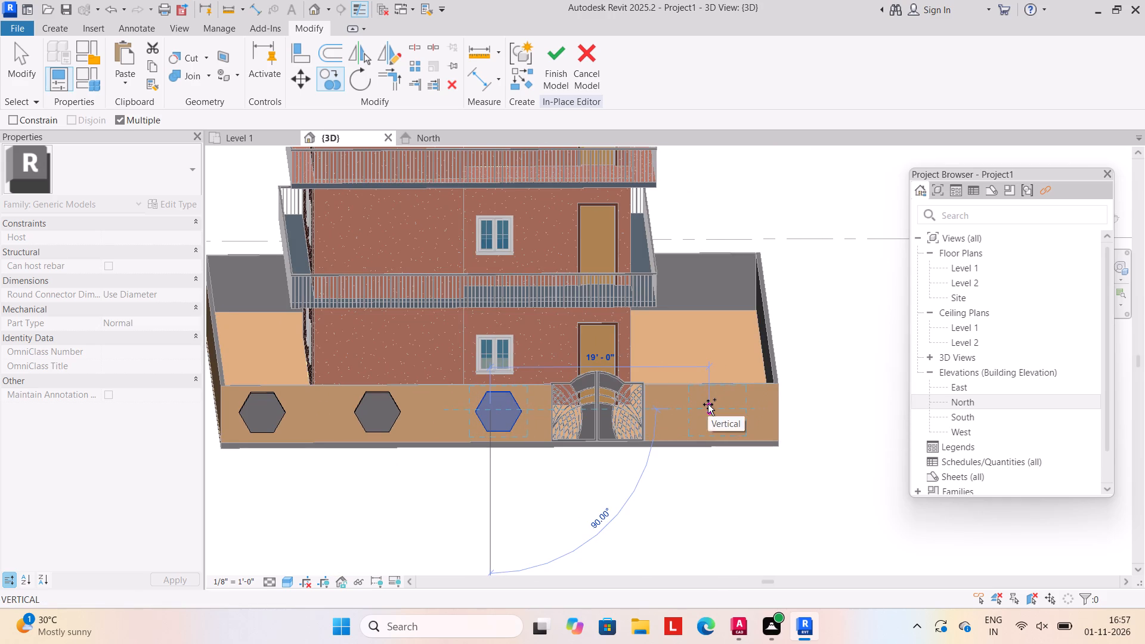
left_click(707, 405)
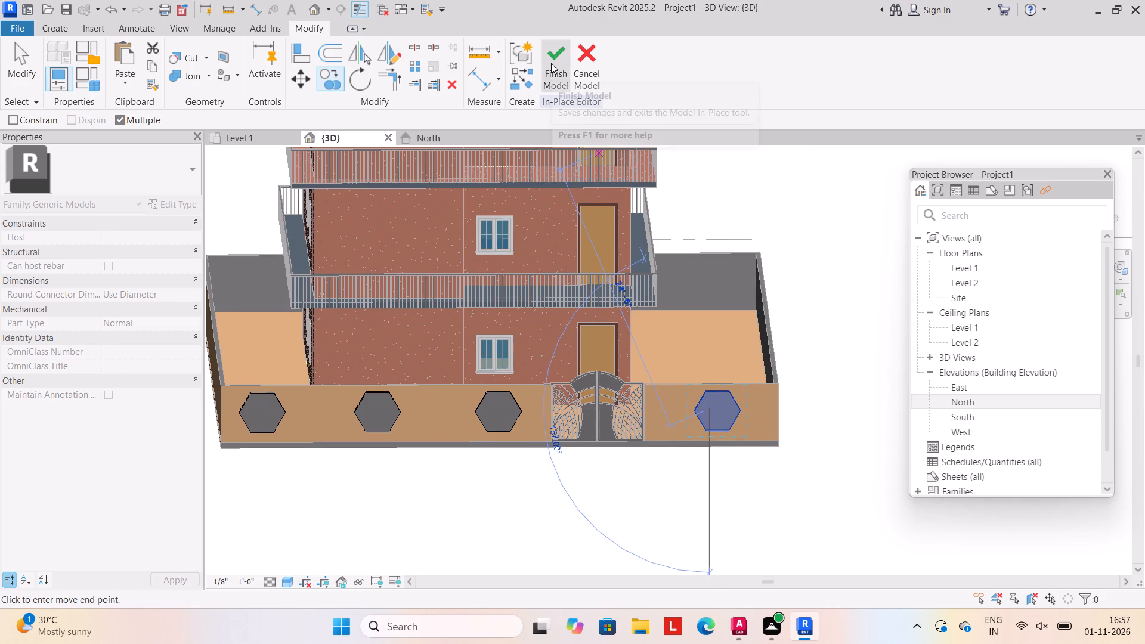
left_click(551, 63)
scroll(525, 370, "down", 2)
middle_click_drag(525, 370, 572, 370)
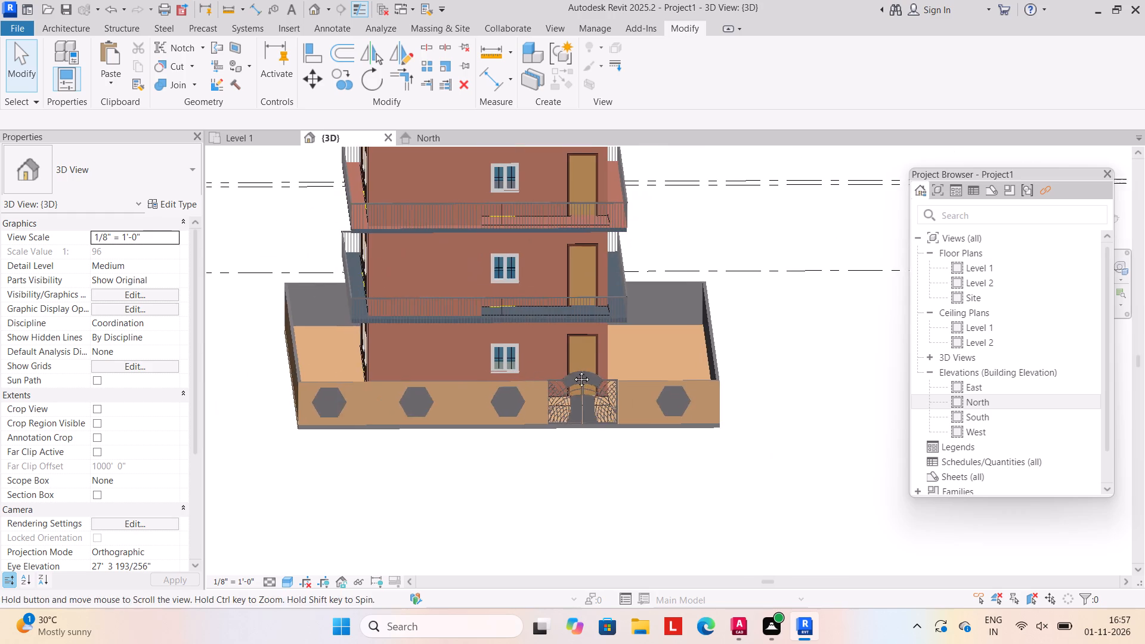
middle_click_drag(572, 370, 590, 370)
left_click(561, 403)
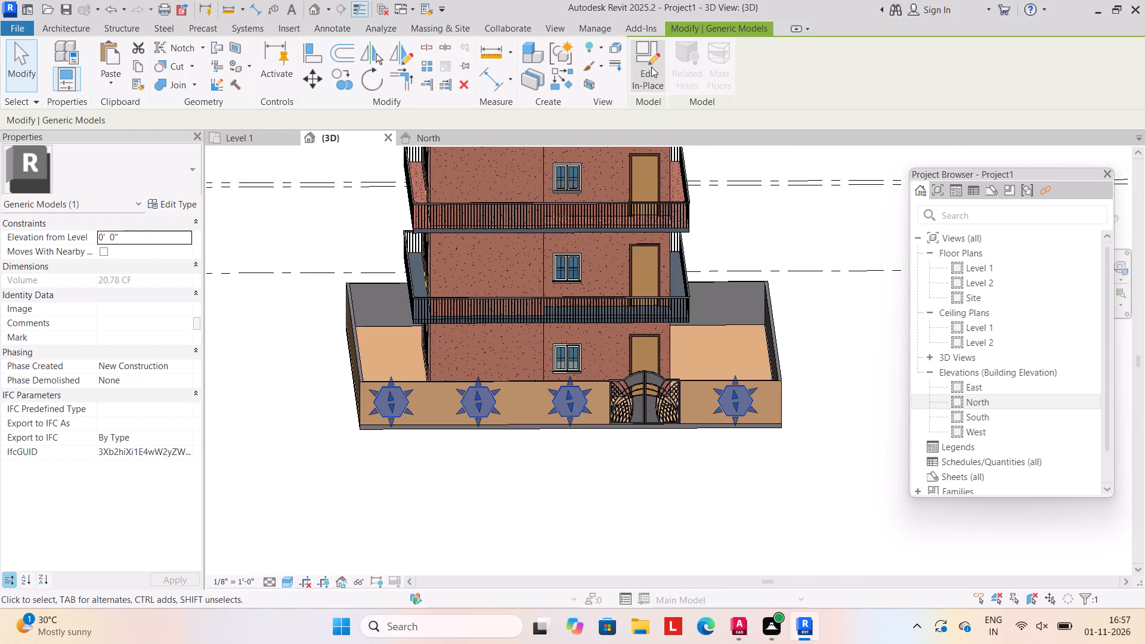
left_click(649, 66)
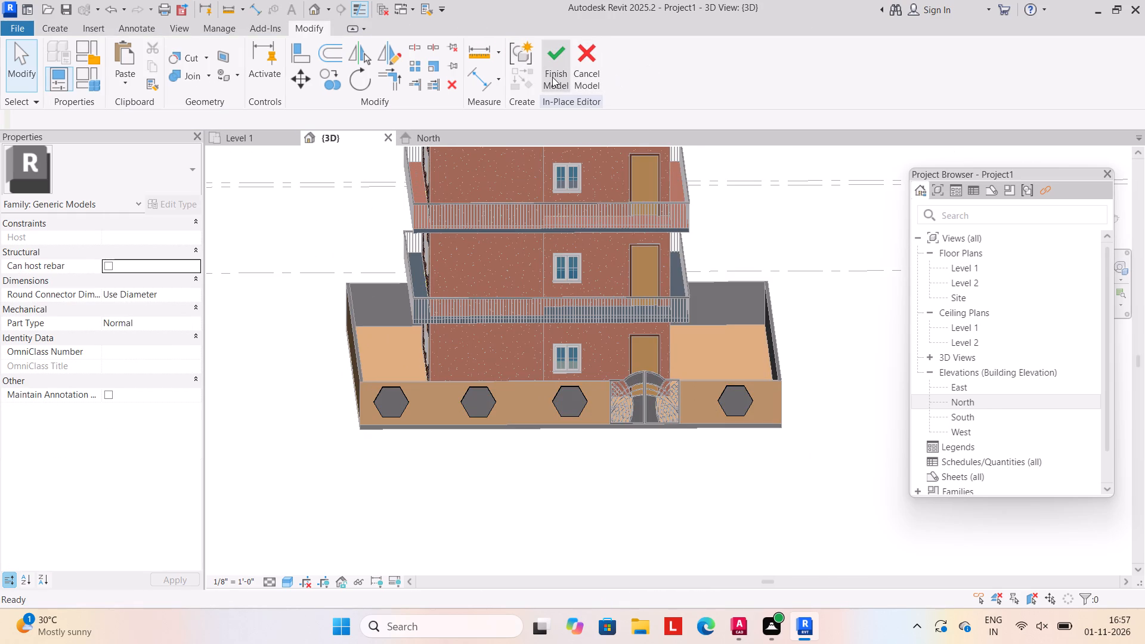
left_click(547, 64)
Edit the hexagon model in place, paint the front faces of all four hexagons with Parking Stripe, and finish the model.
scroll(447, 301, "down", 1)
middle_click_drag(445, 309, 471, 323)
left_click(414, 408)
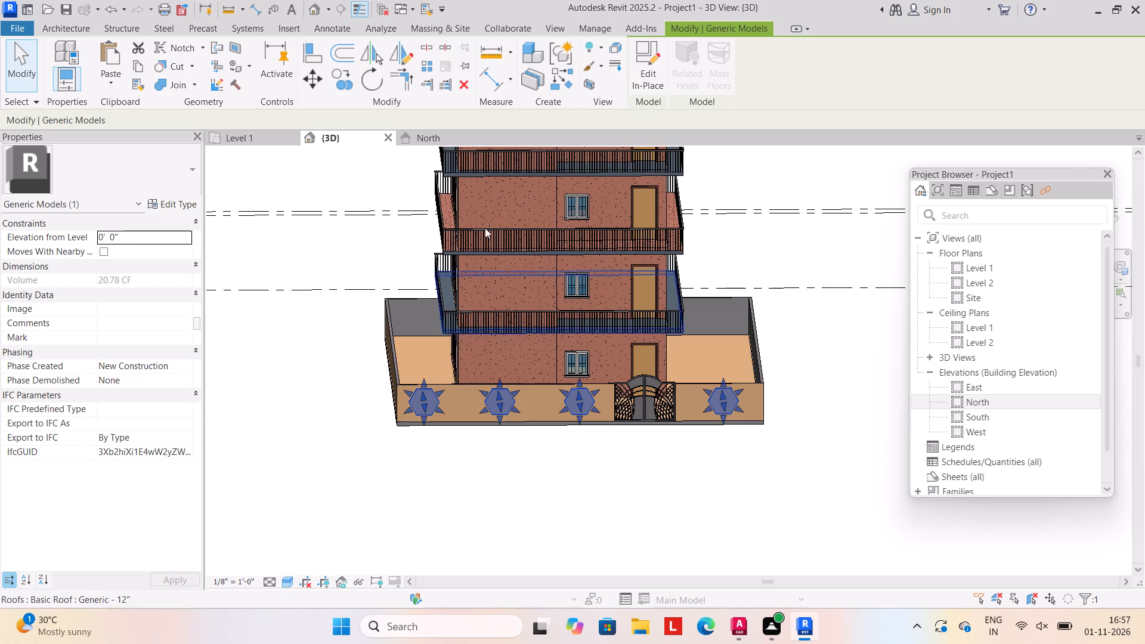
left_click(642, 69)
left_click(236, 72)
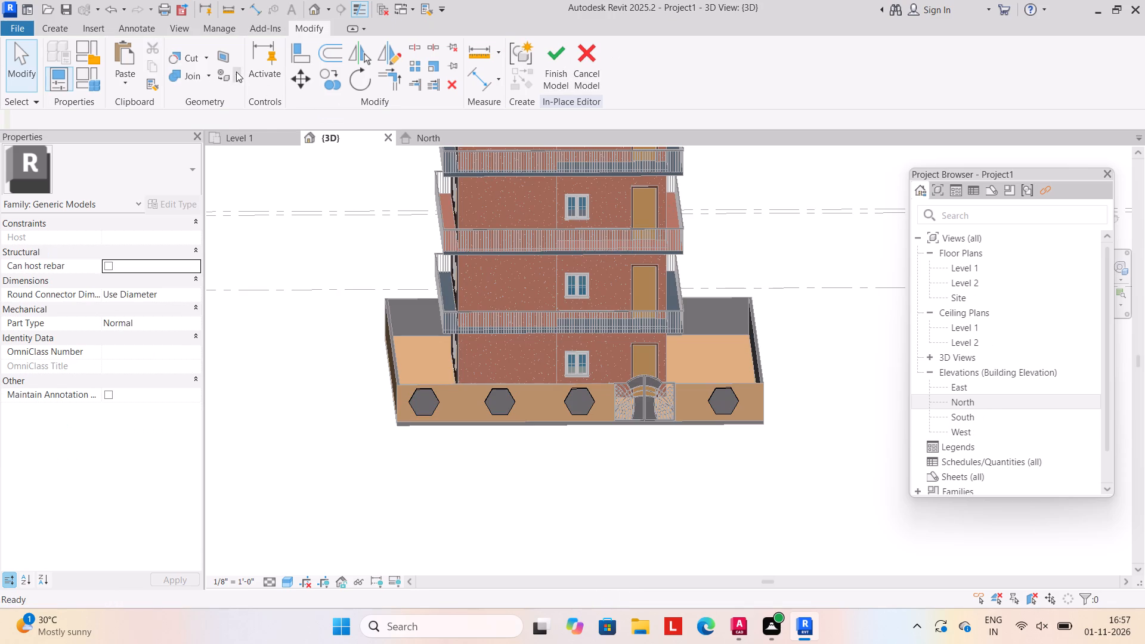
left_click(238, 89)
scroll(153, 221, "down", 4)
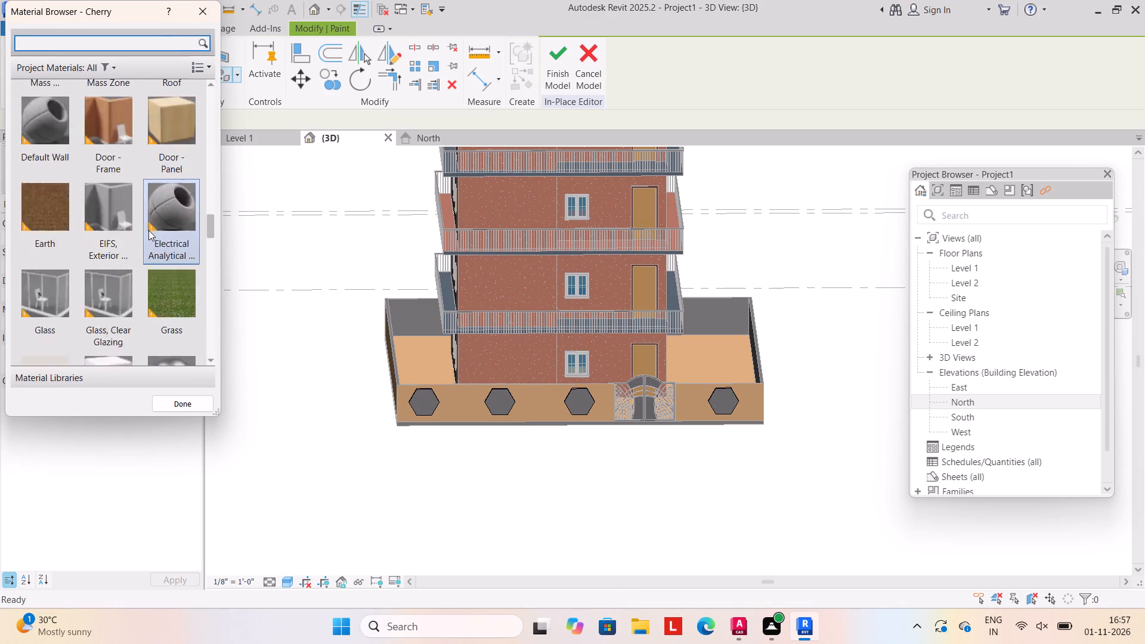
left_click(178, 308)
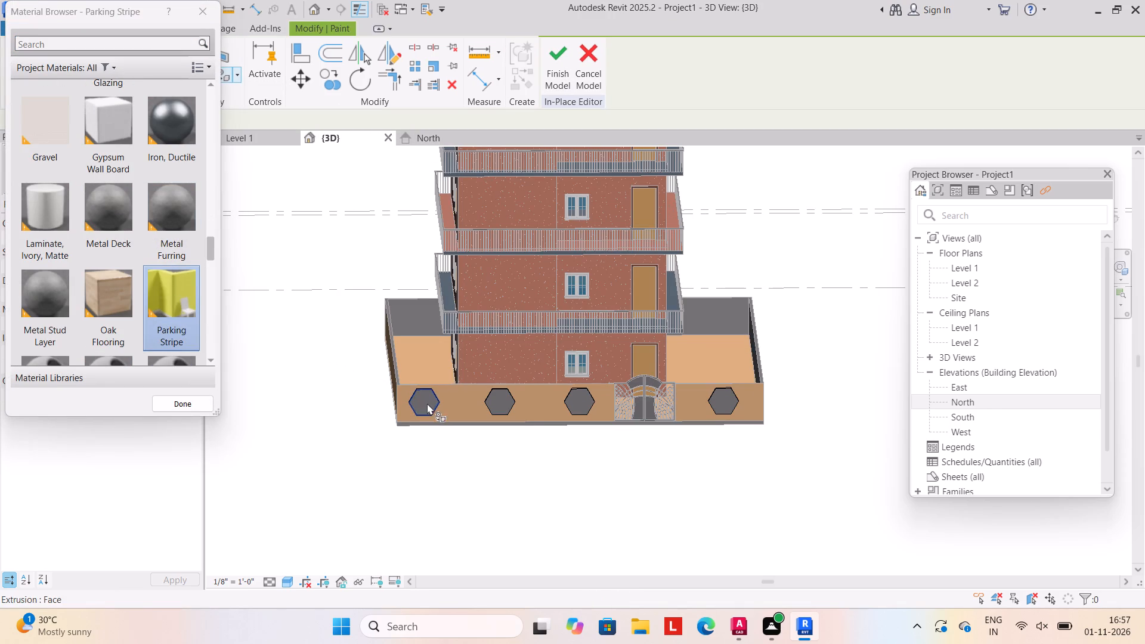
left_click(427, 403)
left_click(499, 397)
left_click(584, 397)
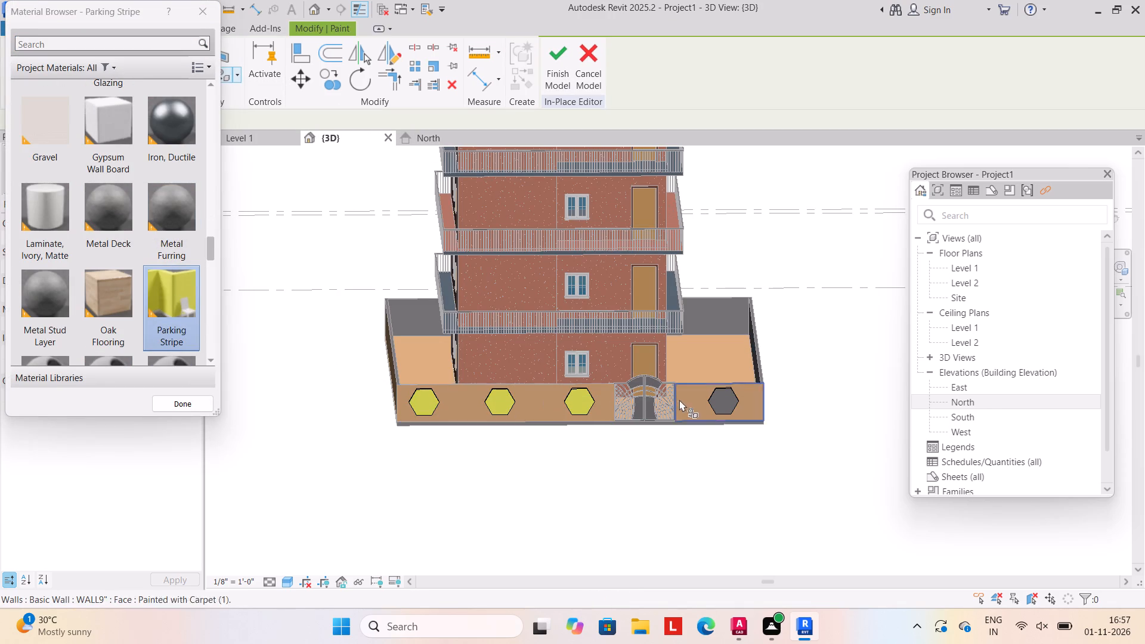
left_click(710, 402)
left_click(565, 82)
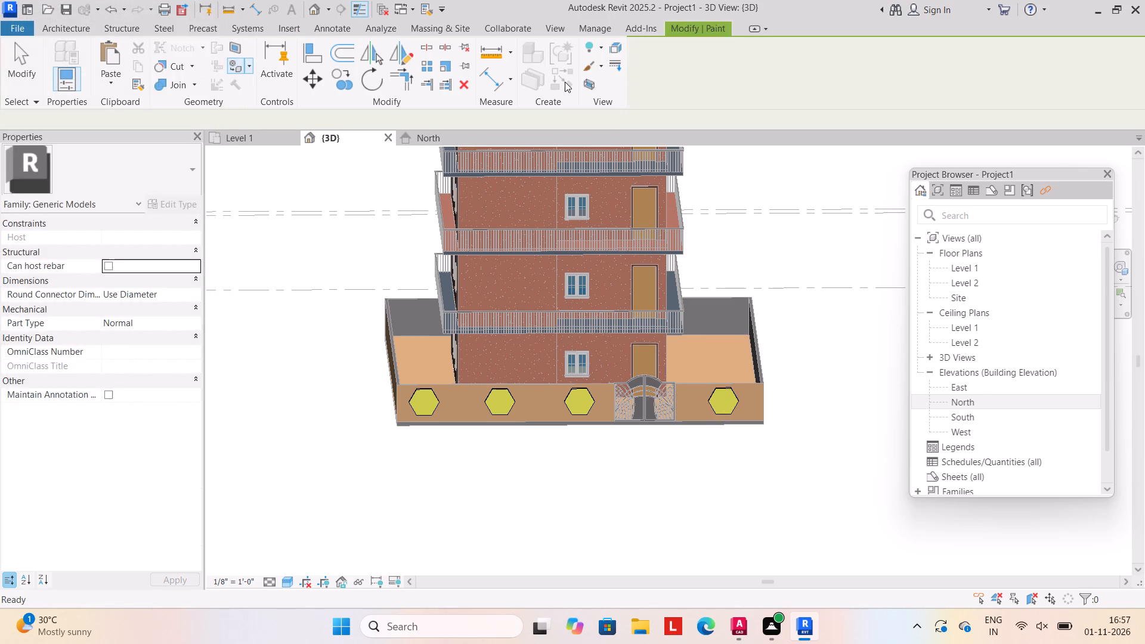
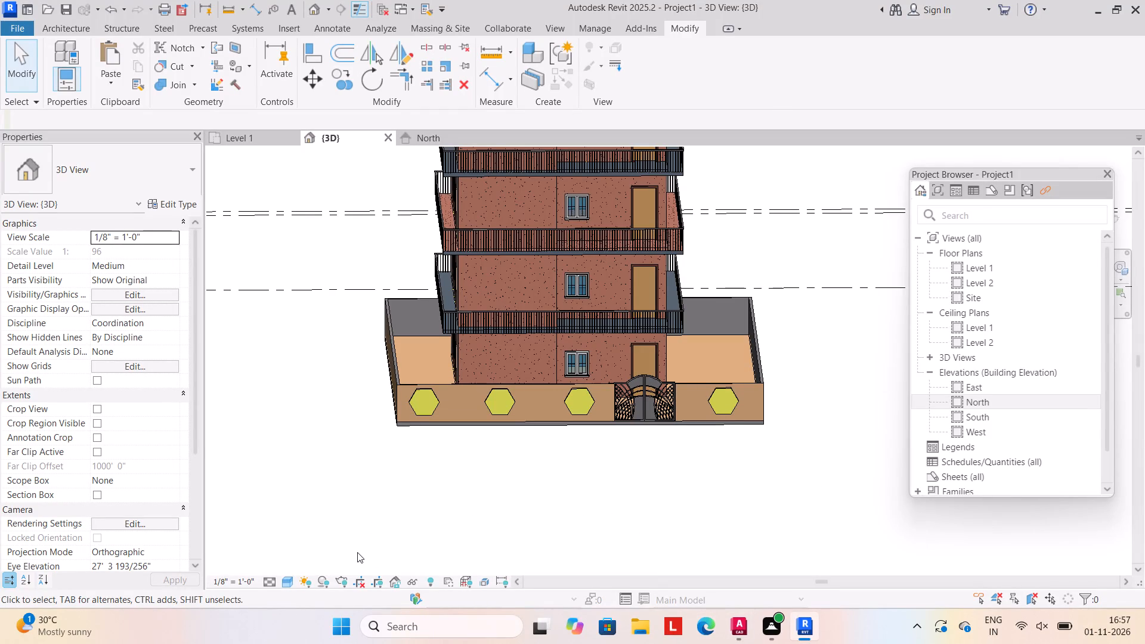
Save the Revit project to the Desktop under the name AA50.dwg.
key("ctrl+s")
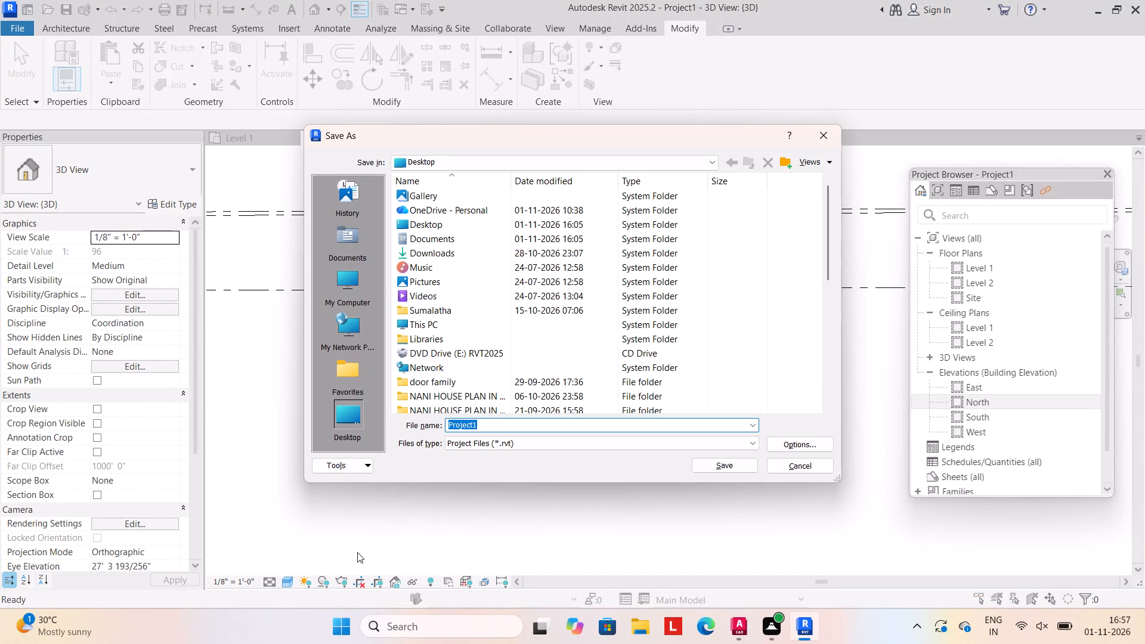
type("AA")
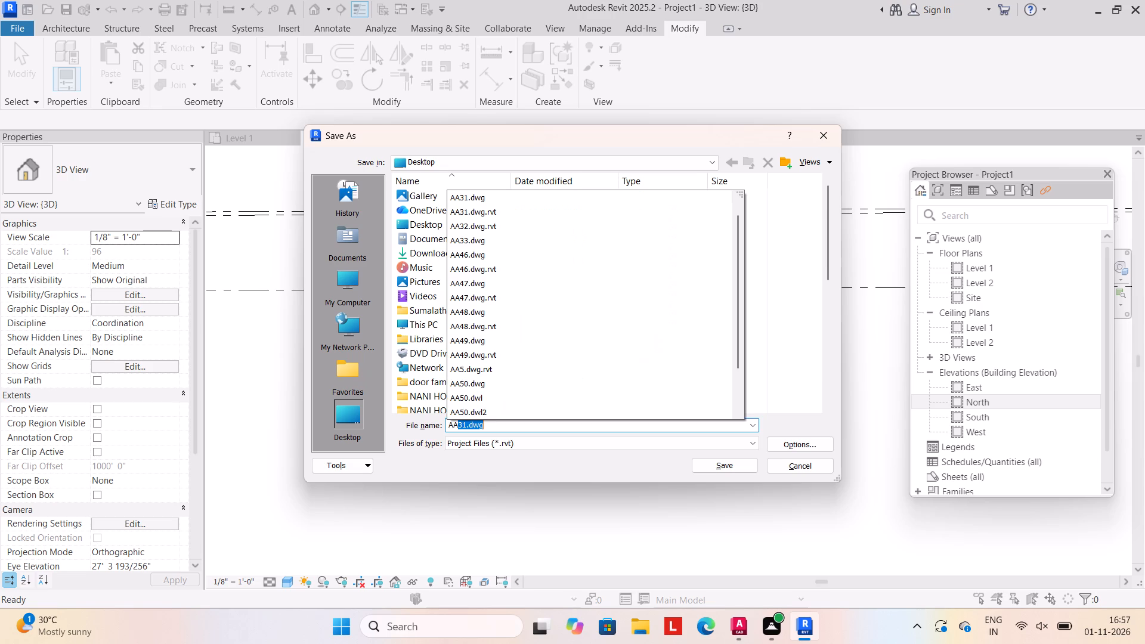
type("50")
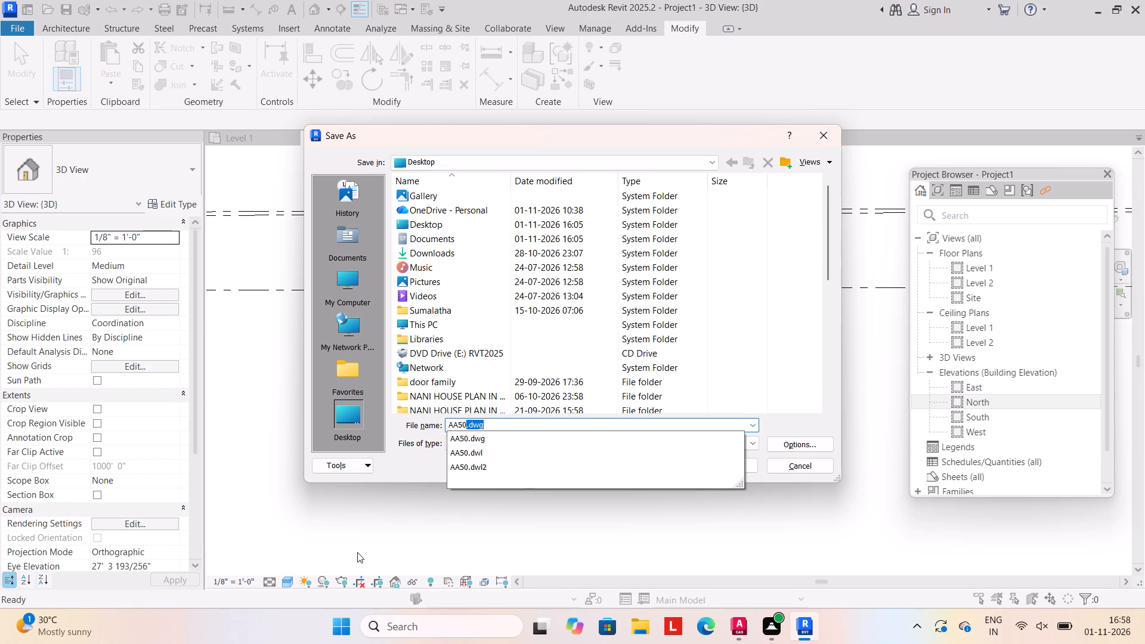
left_click(480, 436)
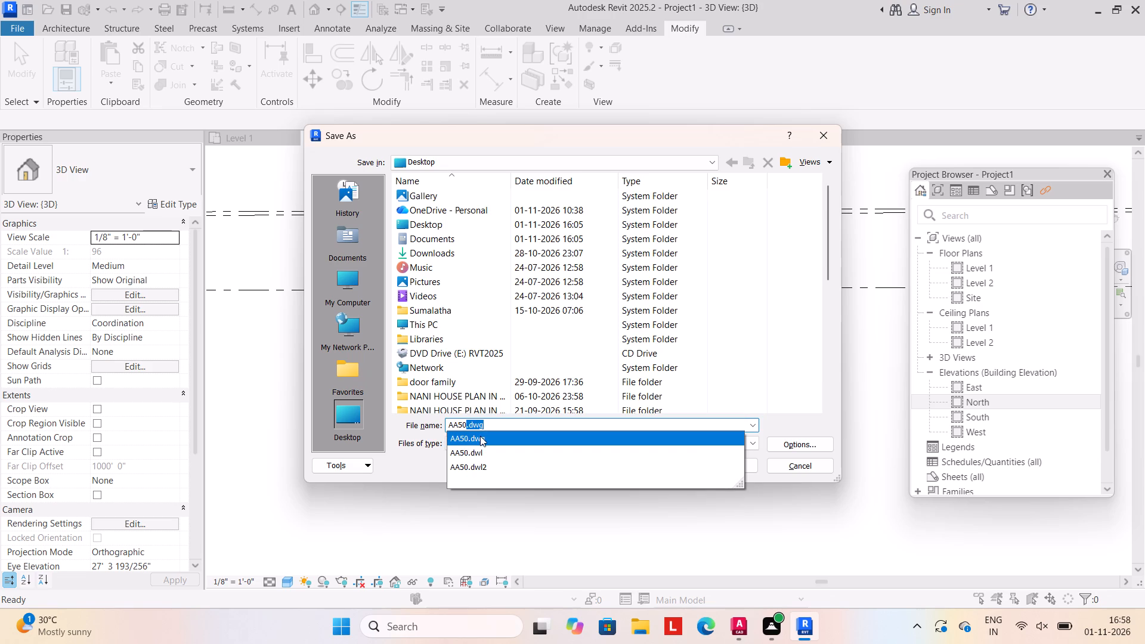
left_click(725, 469)
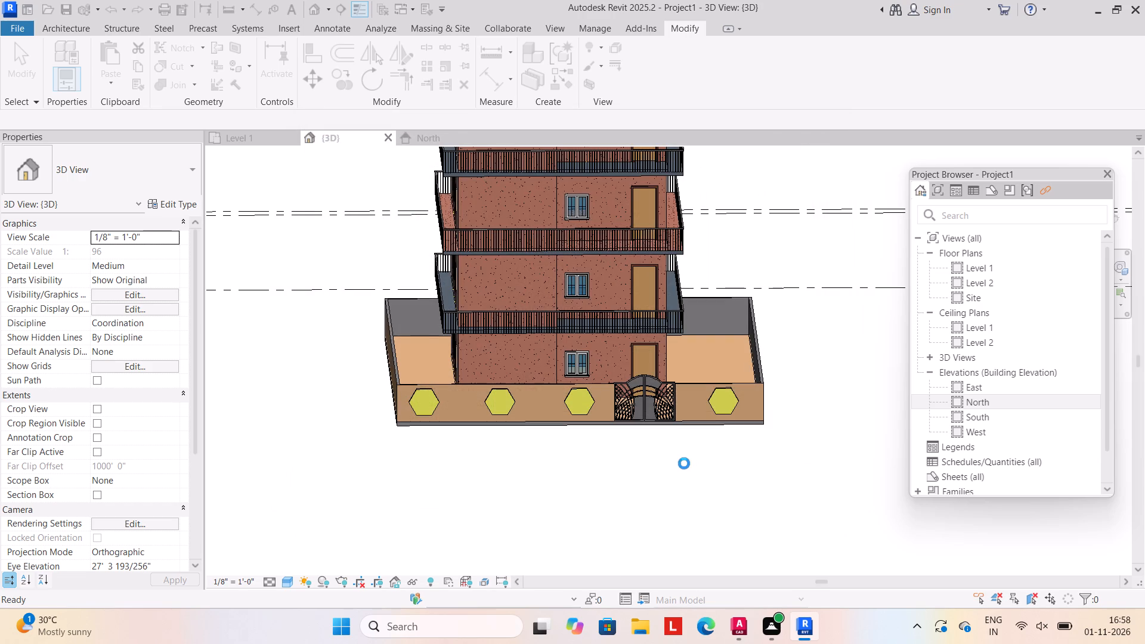
Examine the building's front, railings, gate and boundary wall hexagons in the 3D view.
scroll(633, 462, "down", 2)
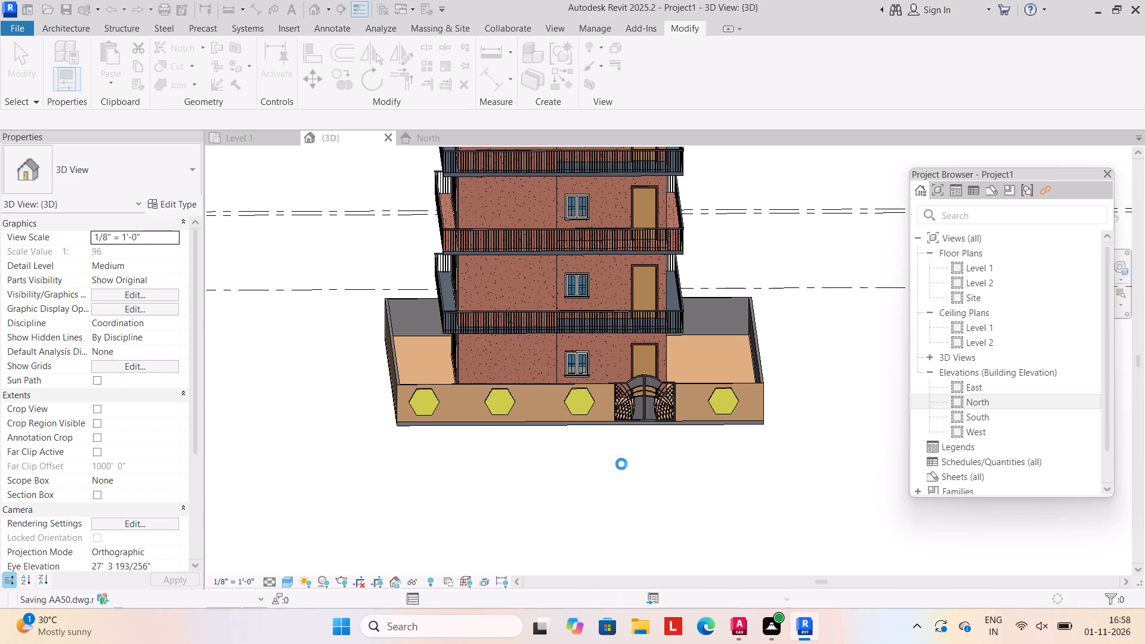
scroll(607, 462, "down", 2)
middle_click_drag(605, 462, 590, 479)
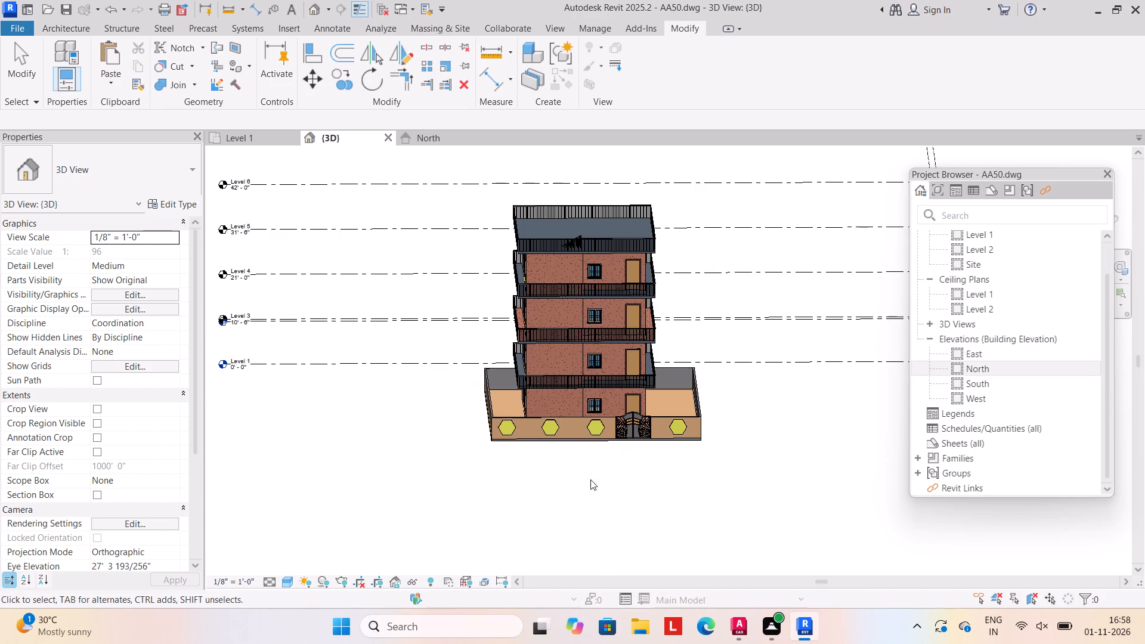
middle_click_drag(590, 479, 579, 498)
scroll(584, 456, "up", 2)
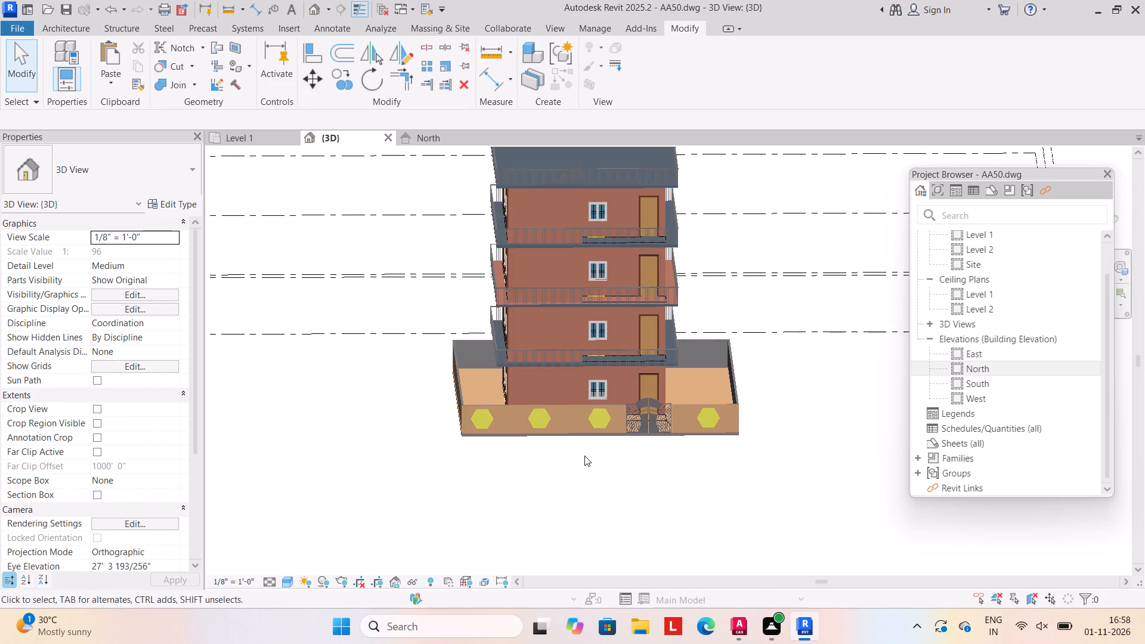
middle_click_drag(584, 456, 556, 499)
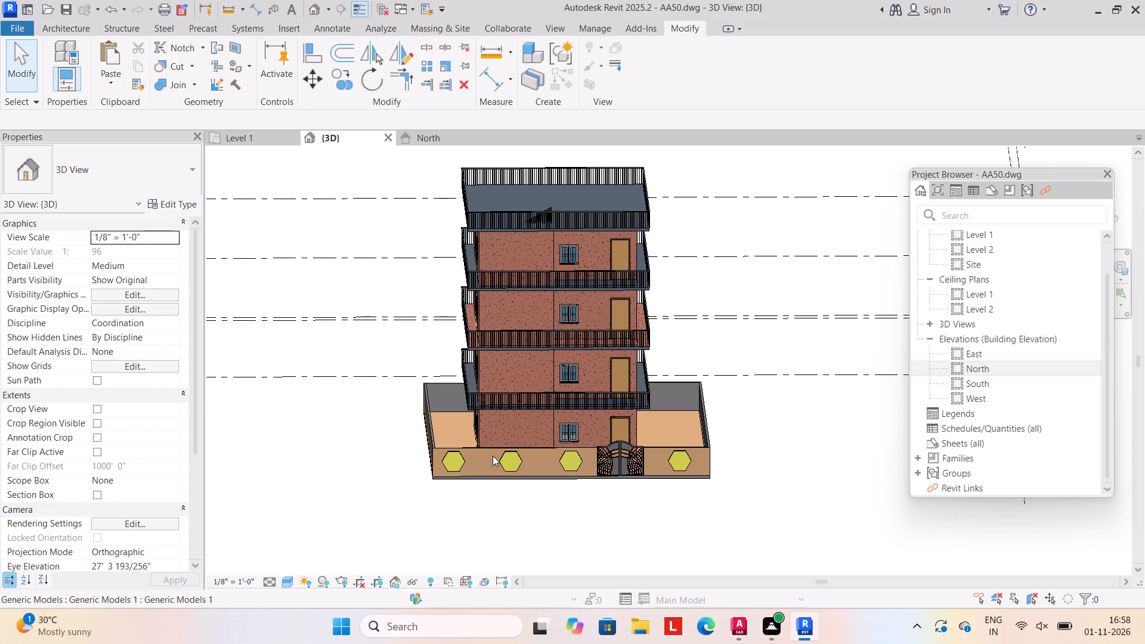
scroll(540, 491, "up", 2)
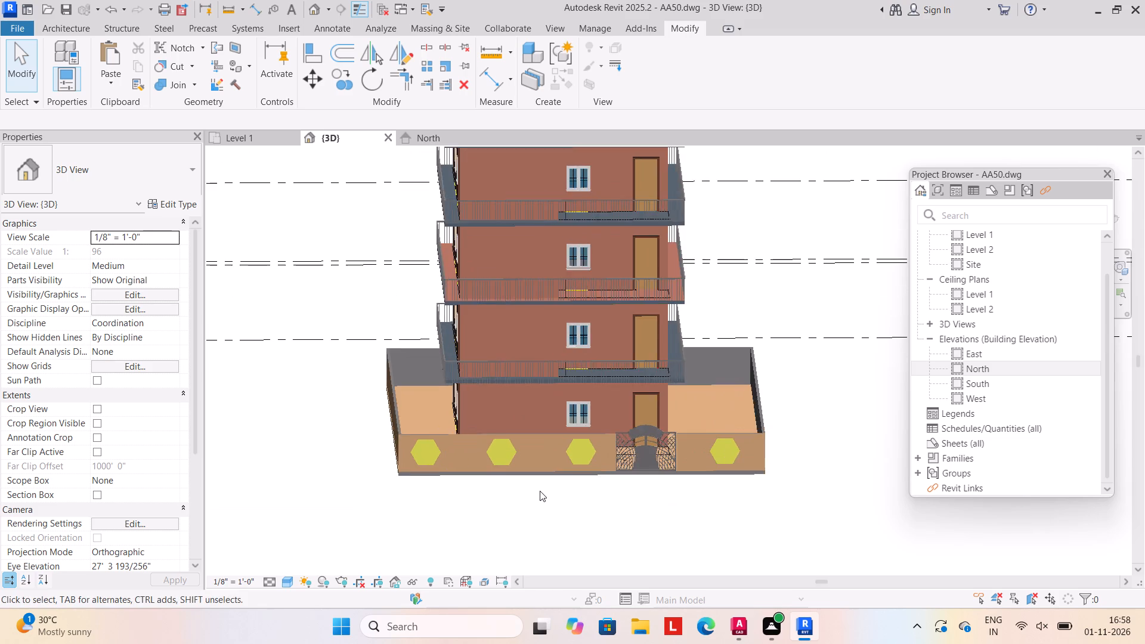
middle_click_drag(540, 491, 529, 476)
scroll(540, 491, "up", 1)
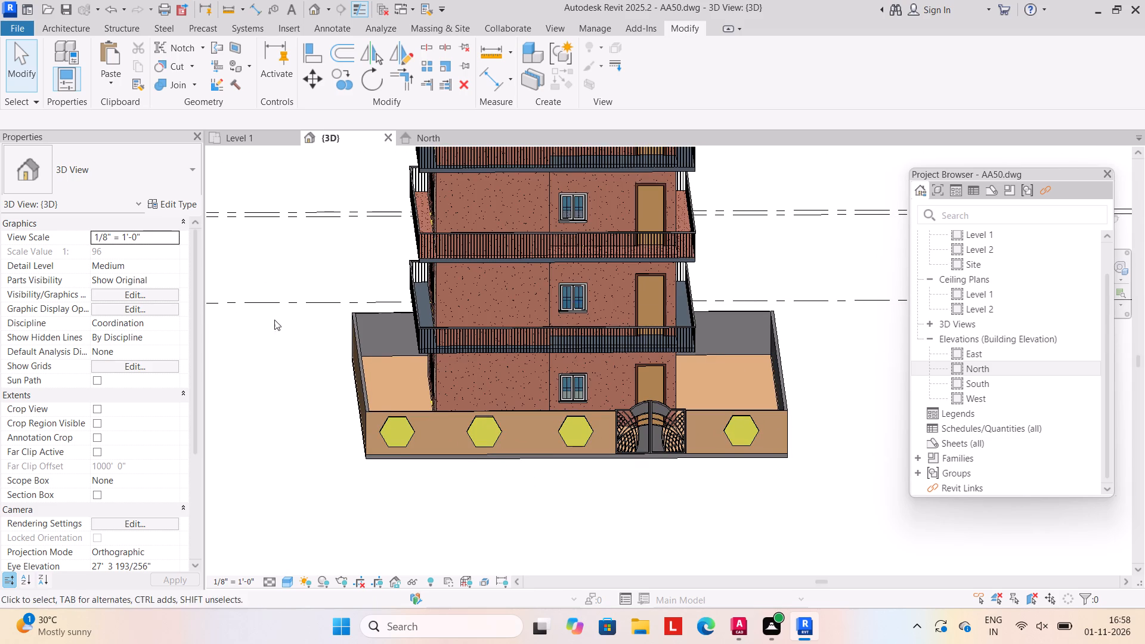
scroll(250, 266, "down", 1)
middle_click_drag(268, 266, 280, 266)
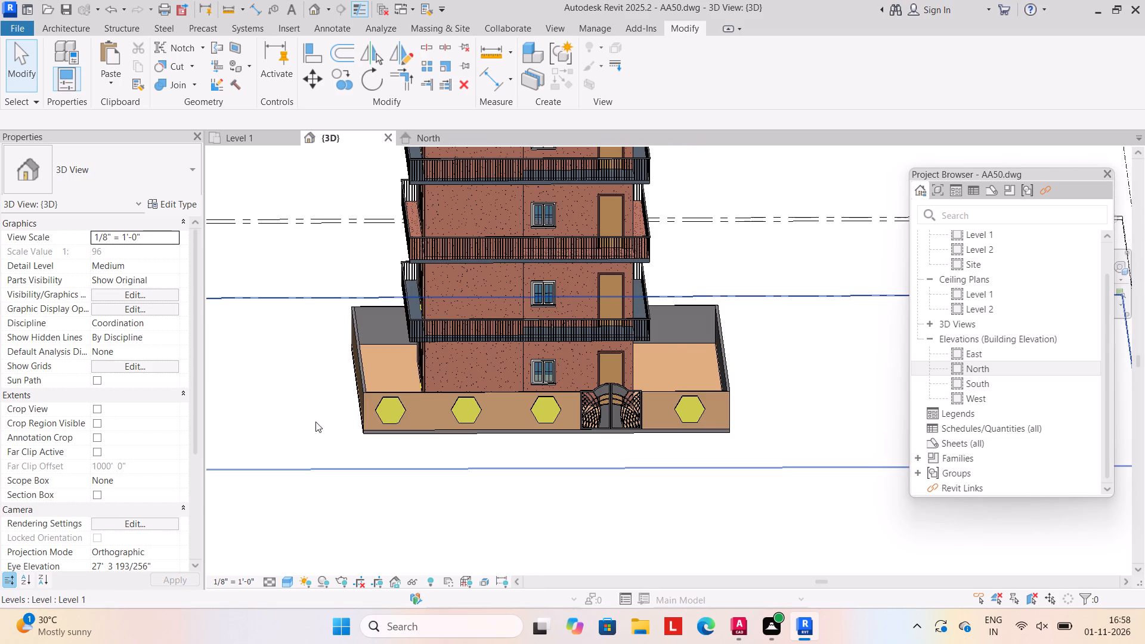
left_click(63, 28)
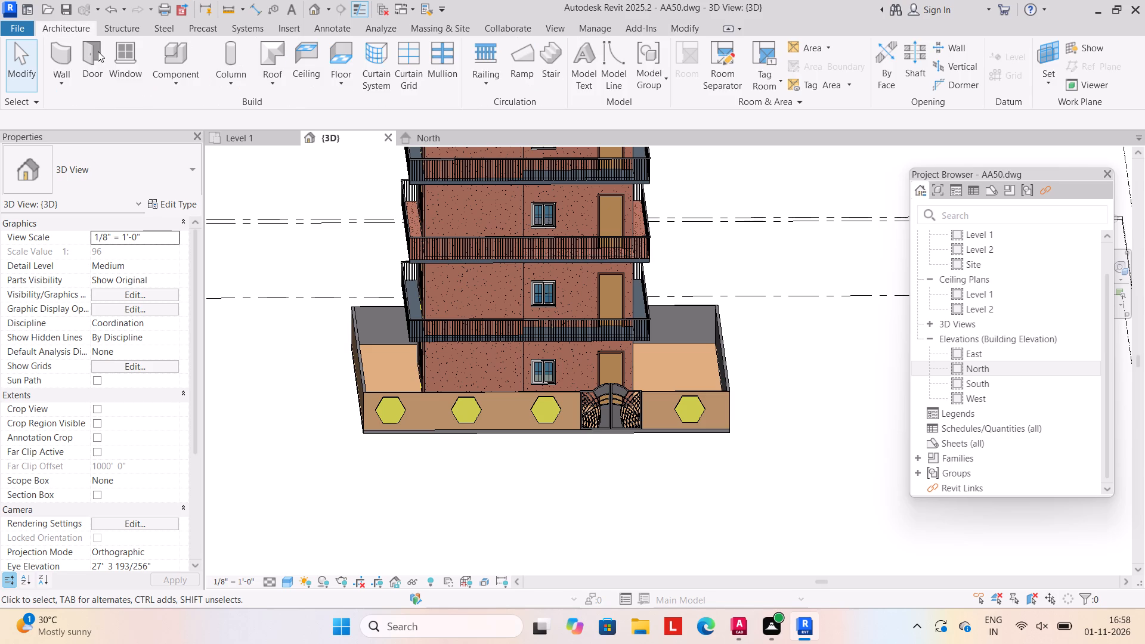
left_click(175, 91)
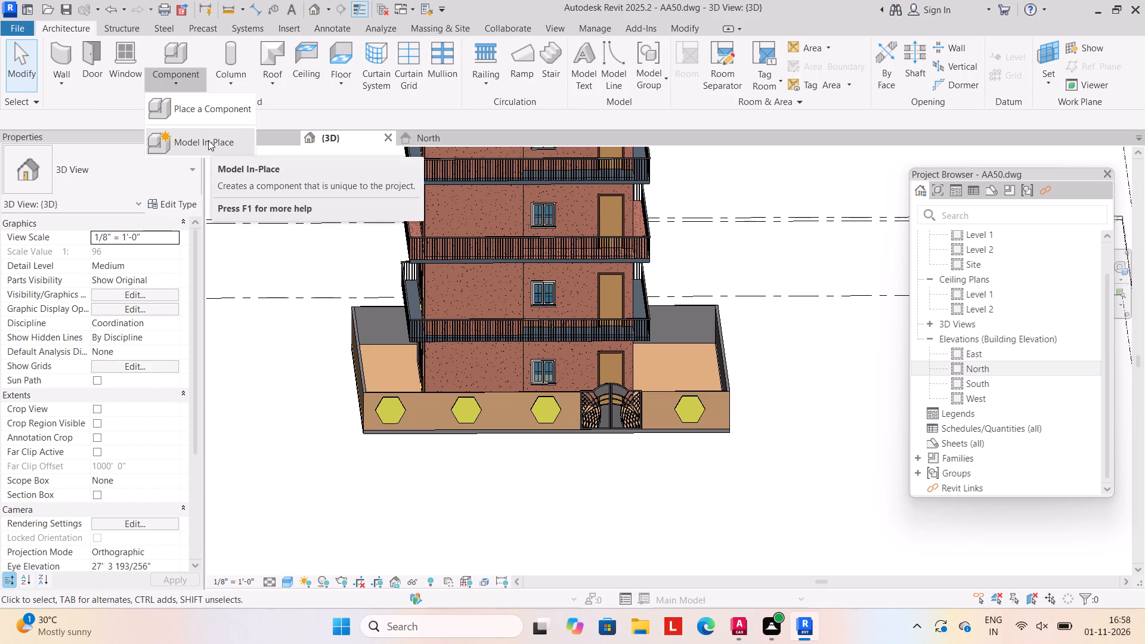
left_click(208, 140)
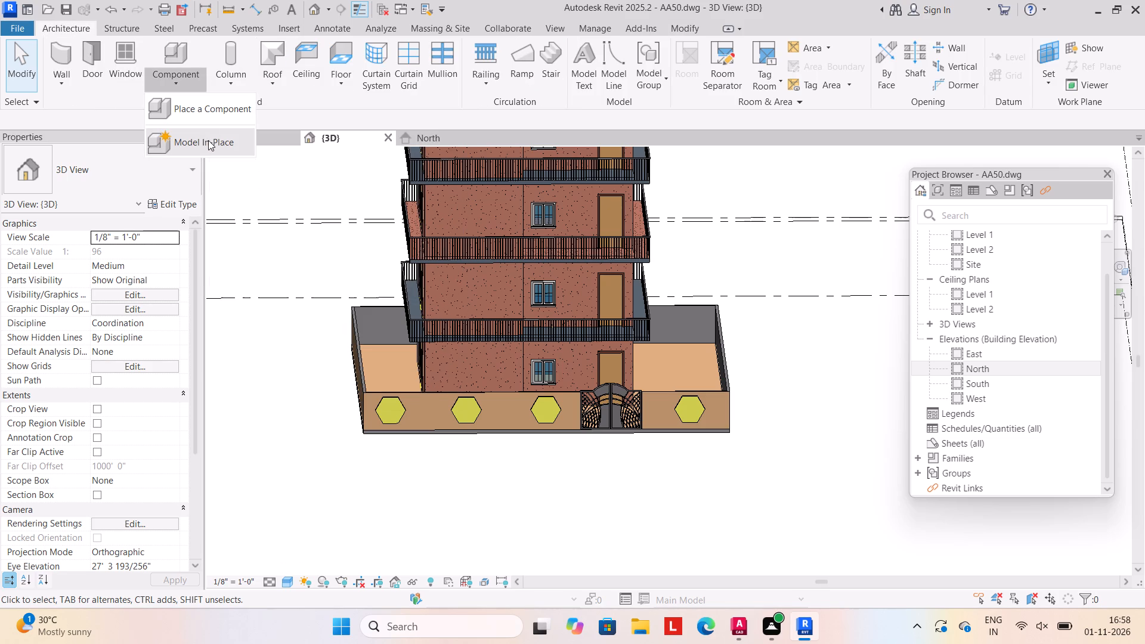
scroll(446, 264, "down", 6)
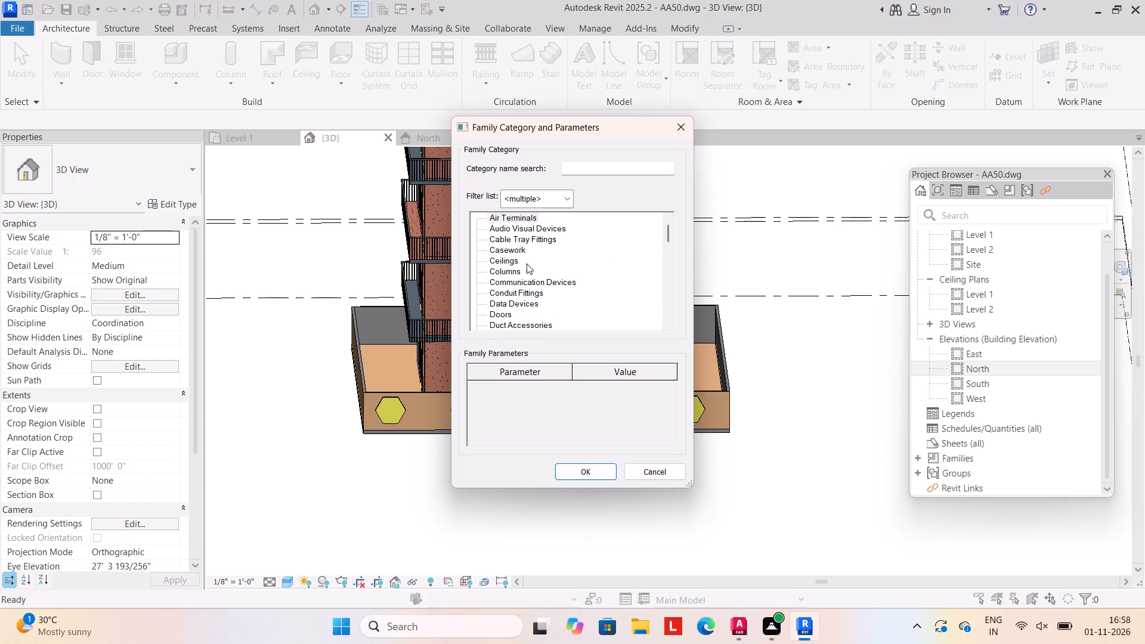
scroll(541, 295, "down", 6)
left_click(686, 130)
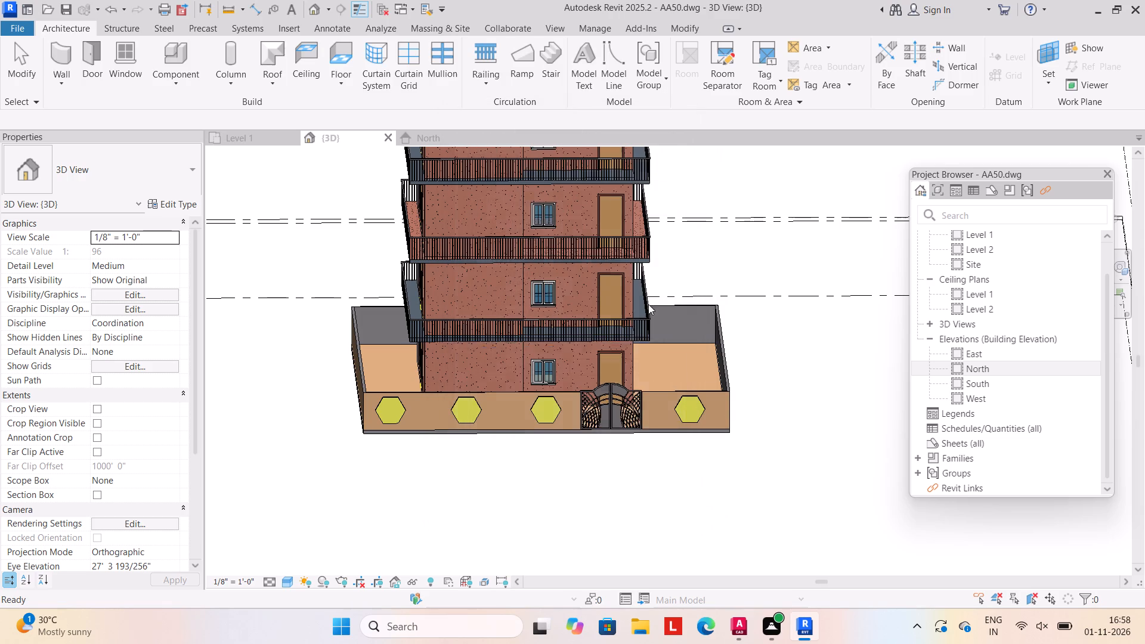
Switch to AutoCAD and open the AA46 drawing from the Desktop.
left_click(744, 633)
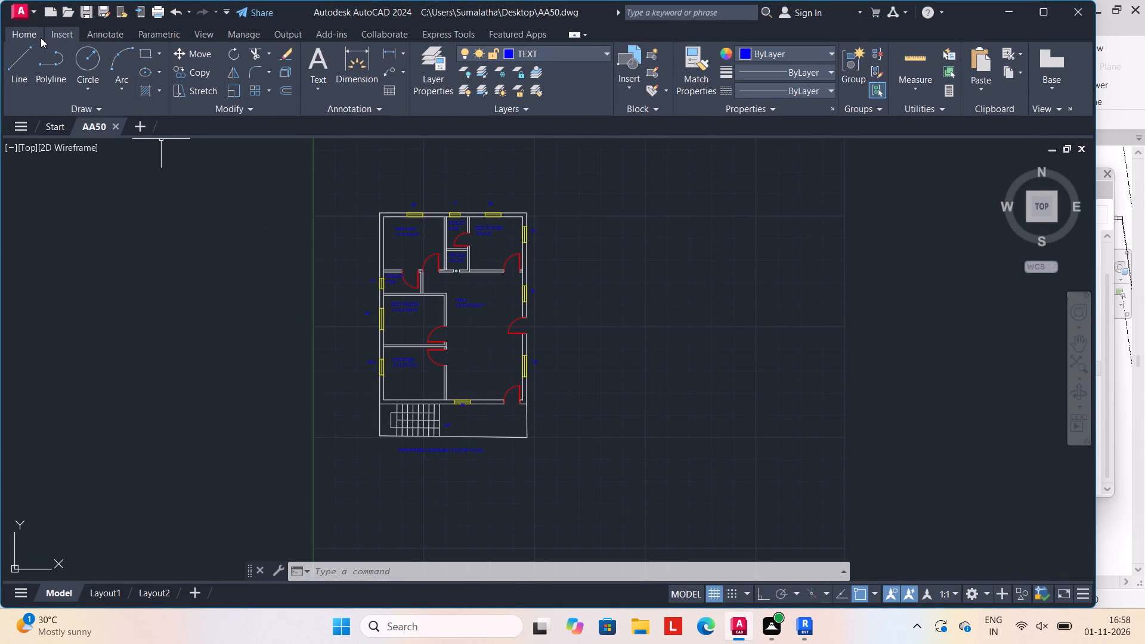
left_click(16, 10)
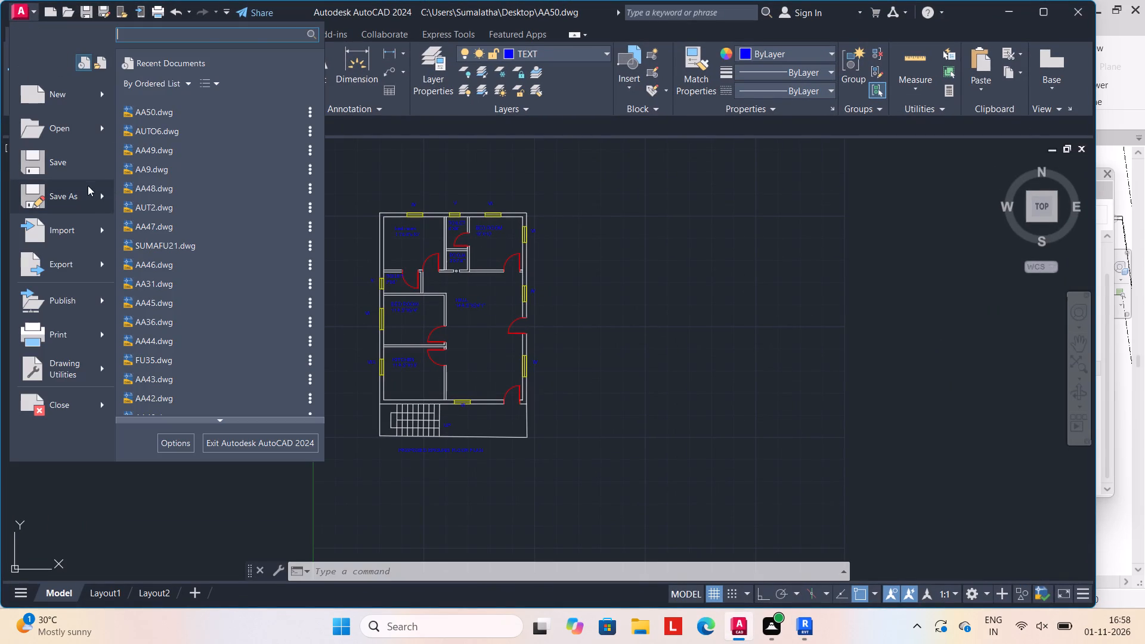
left_click(69, 124)
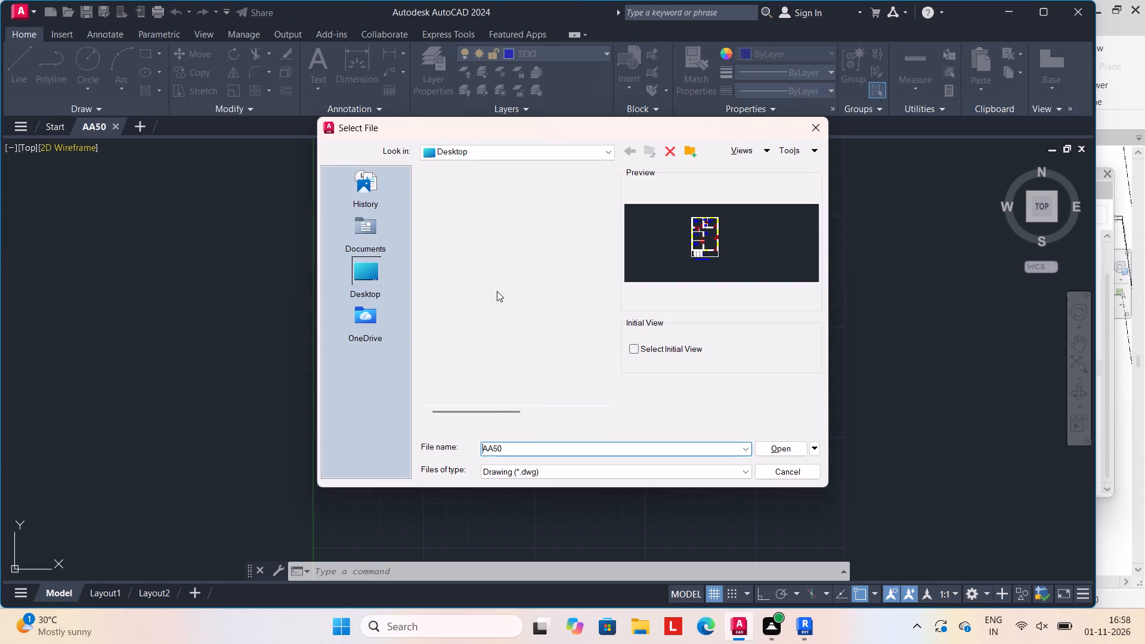
left_click(454, 314)
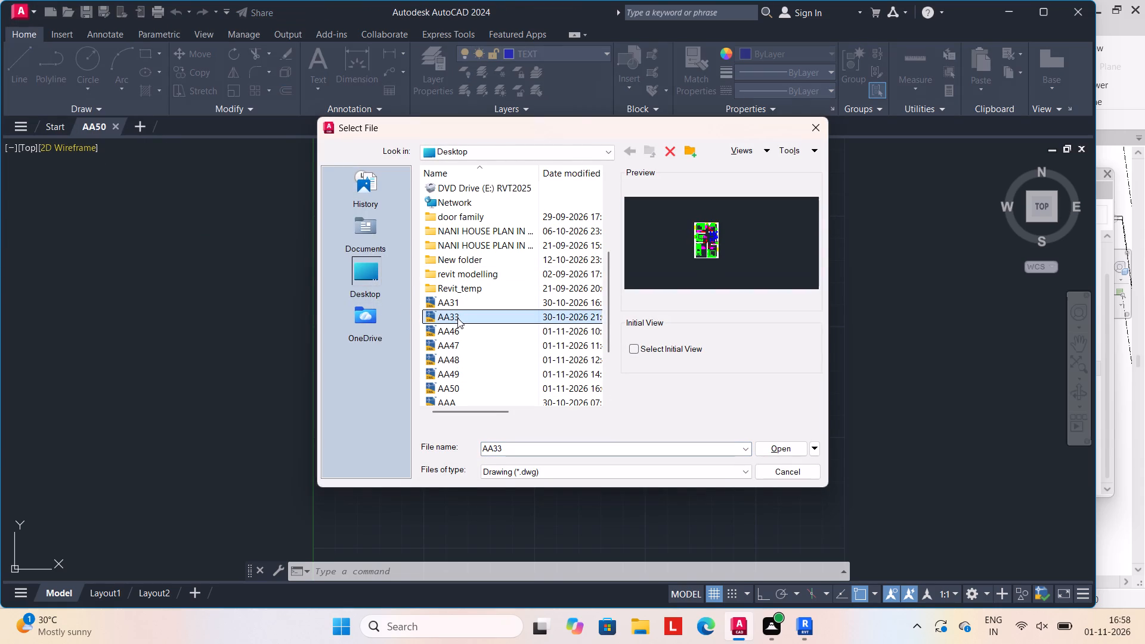
left_click(460, 328)
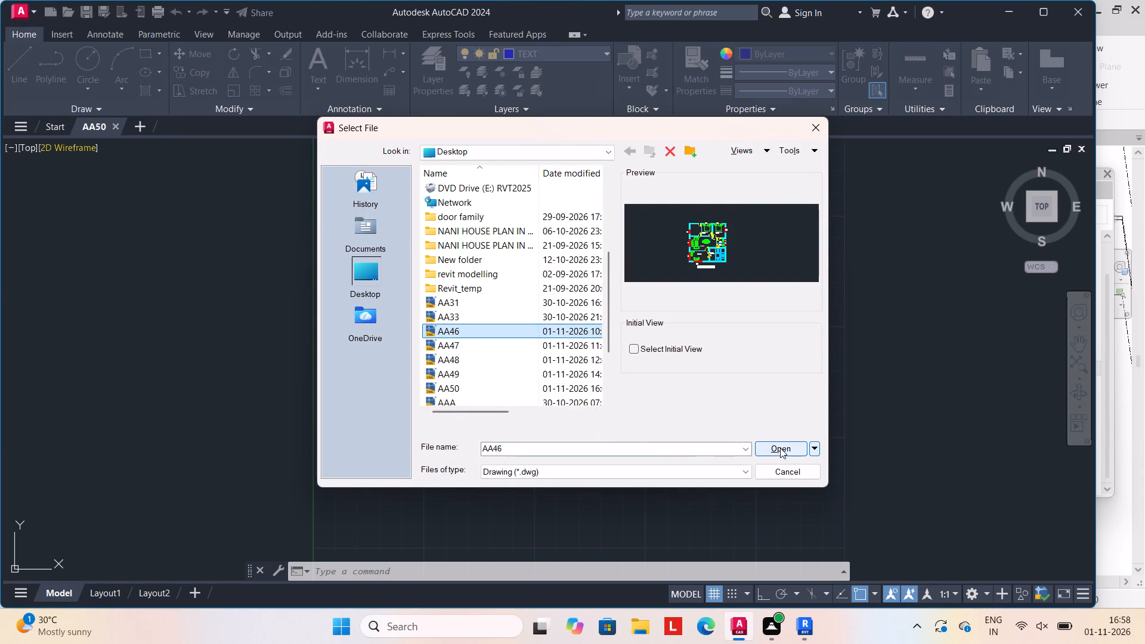
left_click(780, 448)
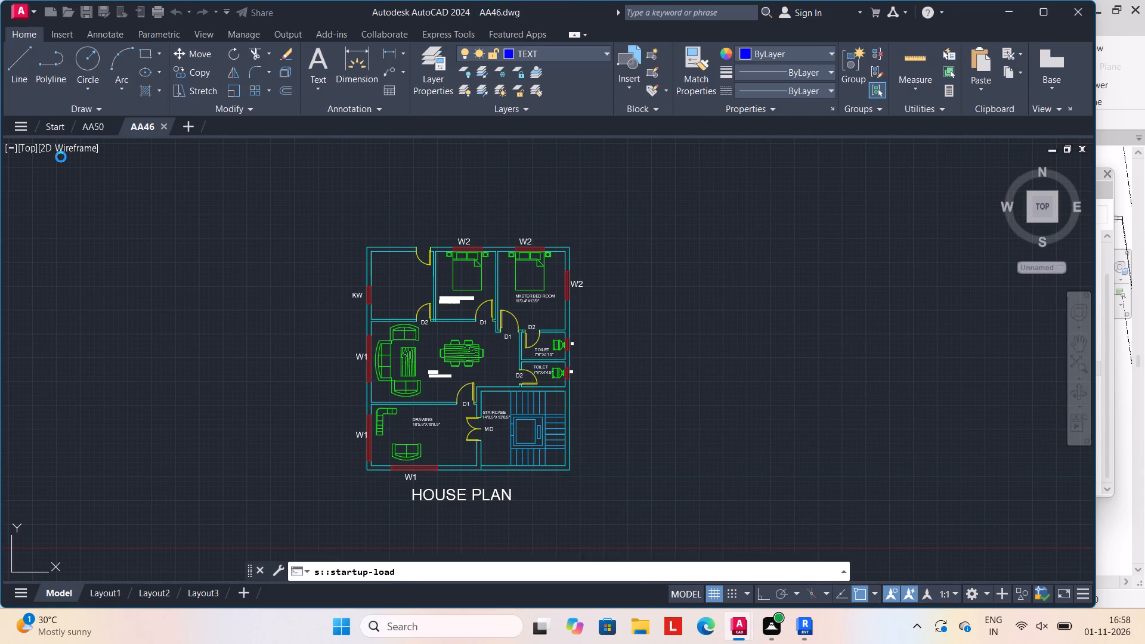
Open the AA49 drawing from the Desktop alongside the other open plans.
left_click(20, 10)
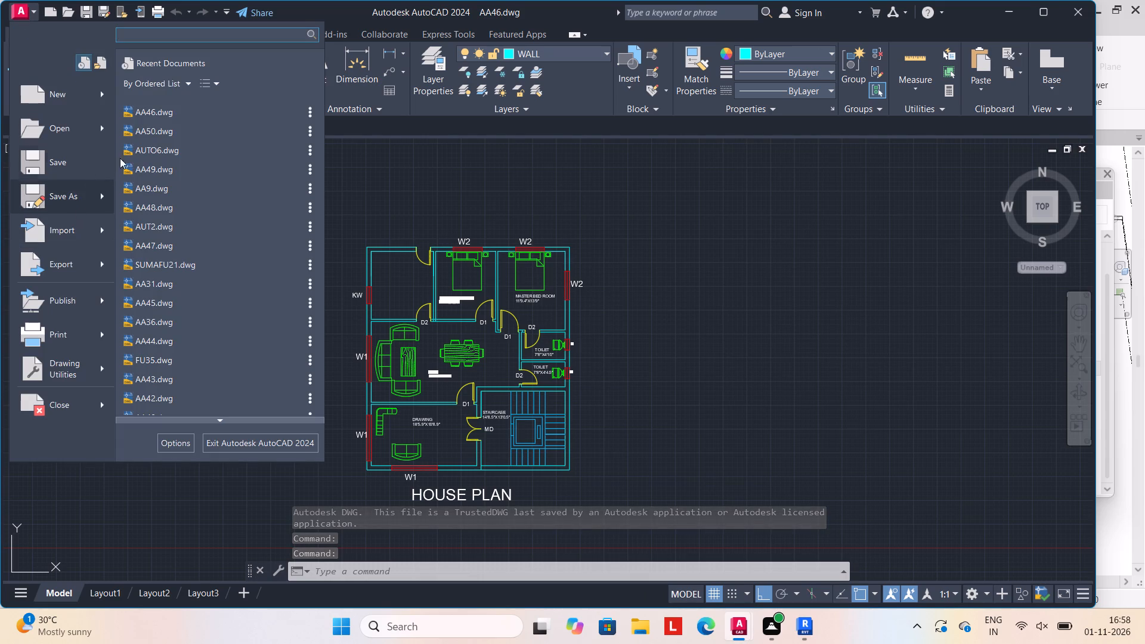
left_click(51, 133)
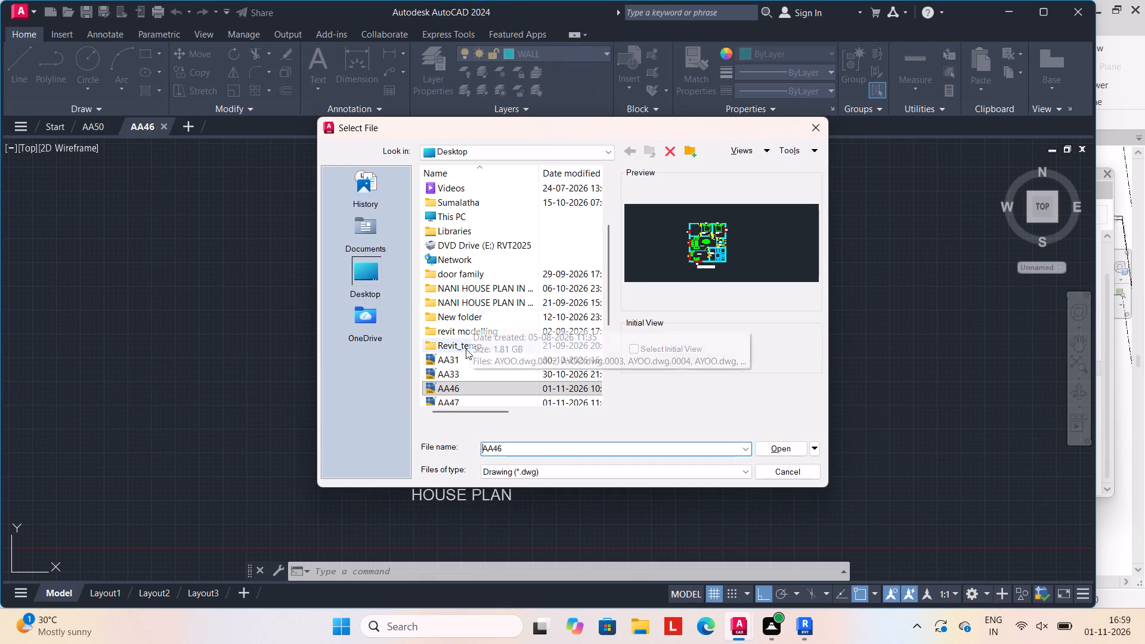
left_click(462, 359)
scroll(479, 363, "down", 3)
left_click(461, 314)
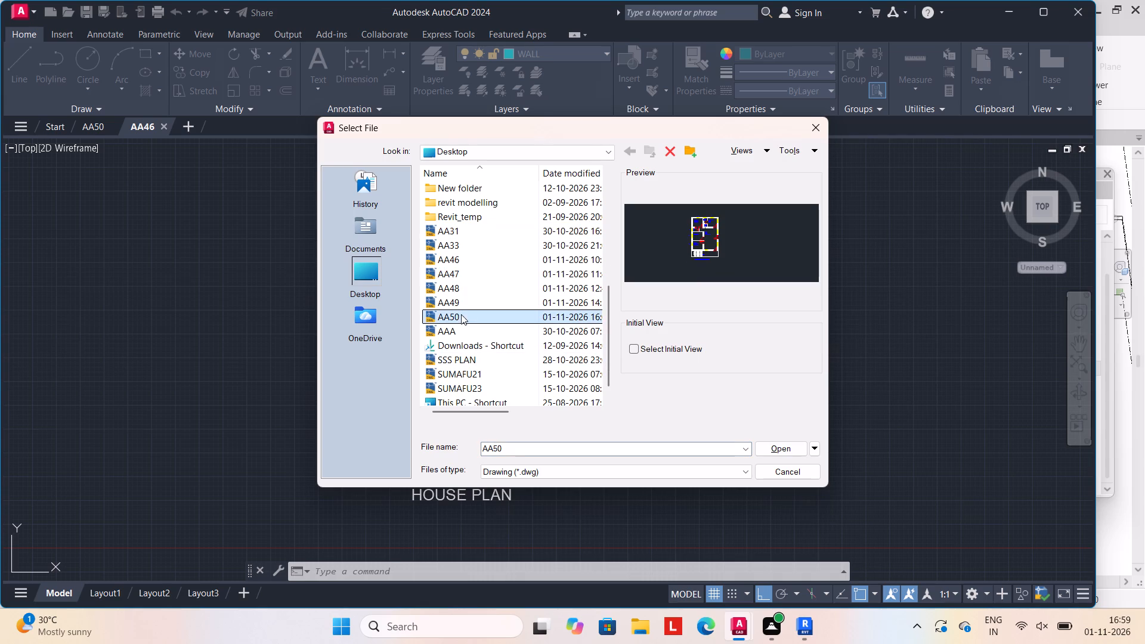
left_click(475, 296)
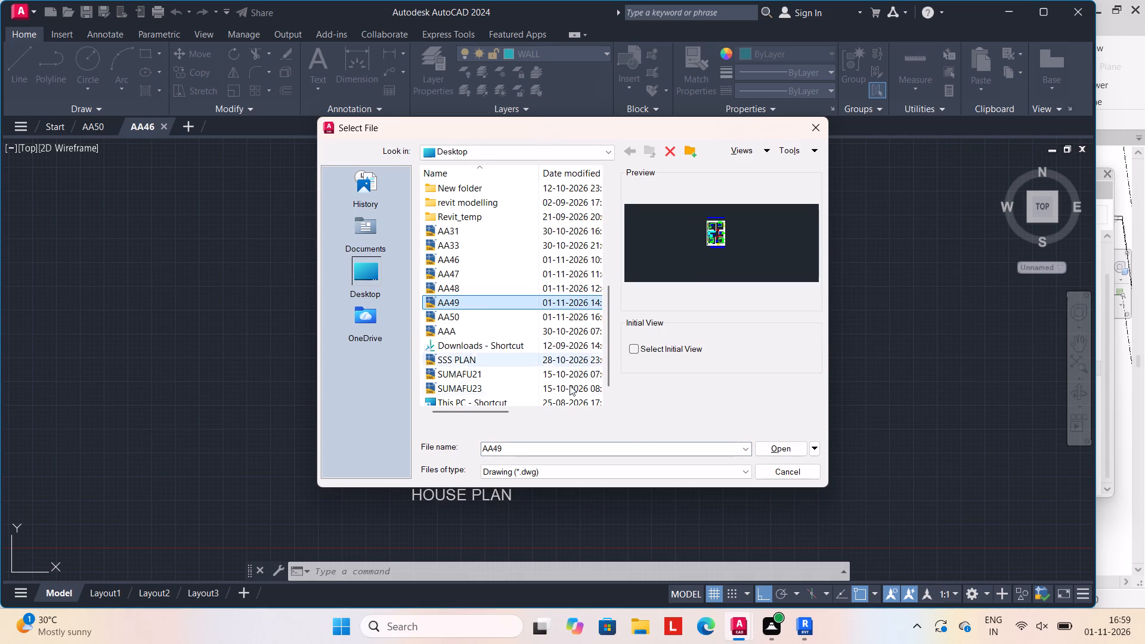
left_click(784, 443)
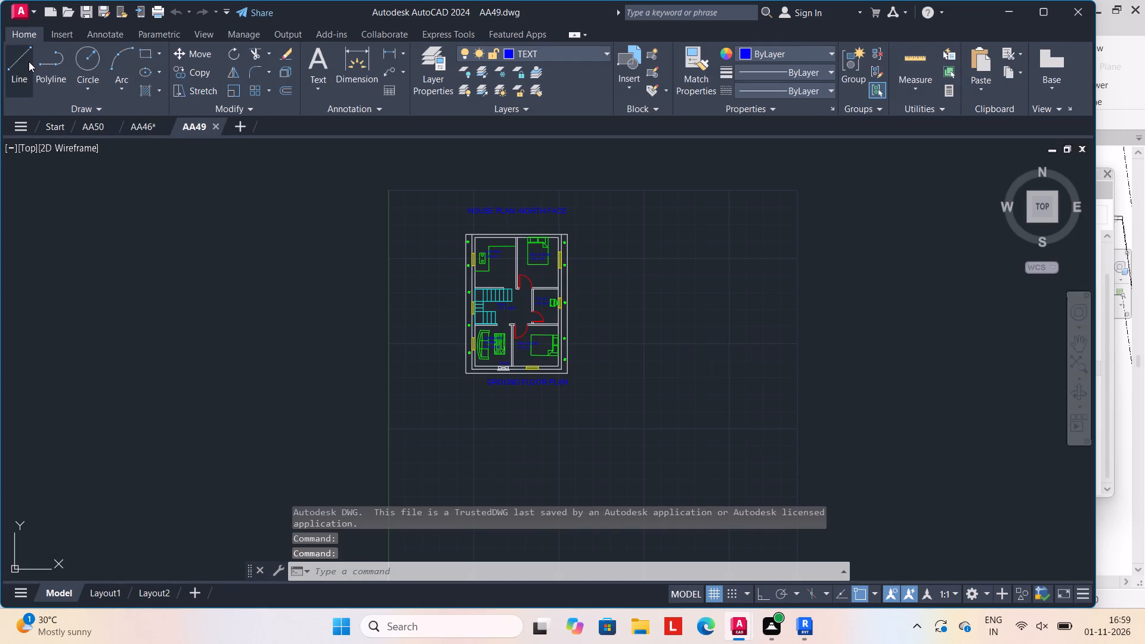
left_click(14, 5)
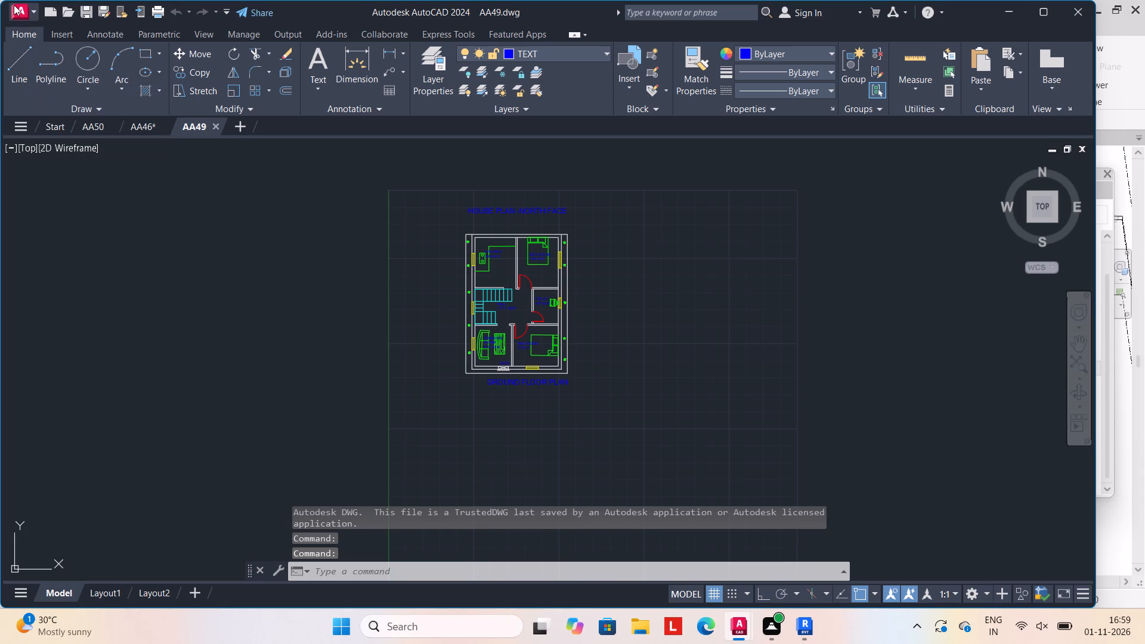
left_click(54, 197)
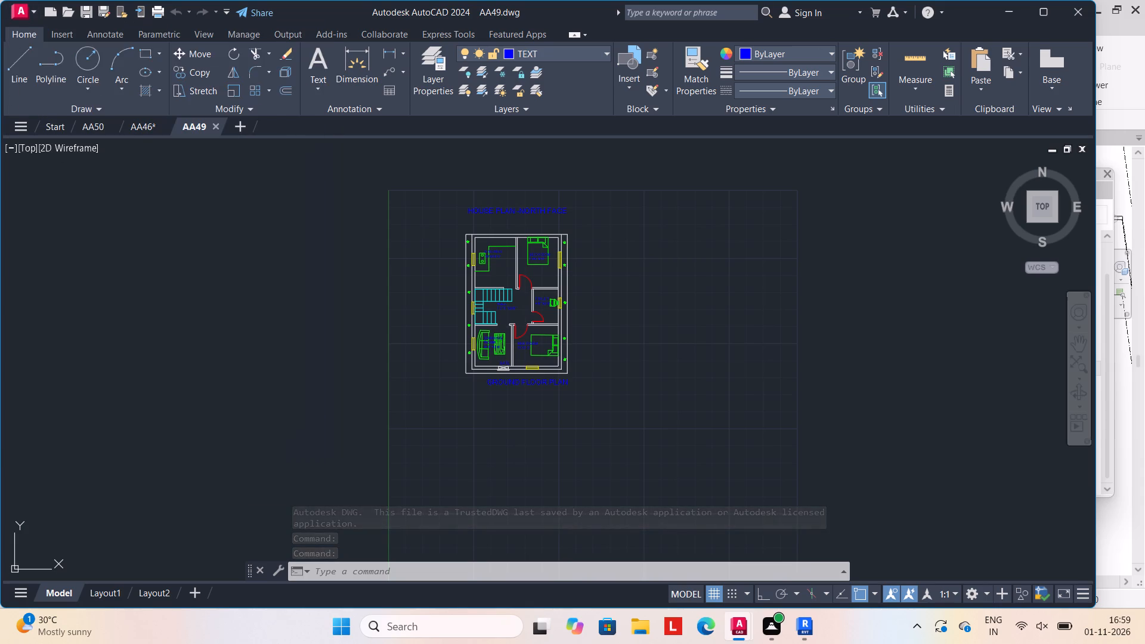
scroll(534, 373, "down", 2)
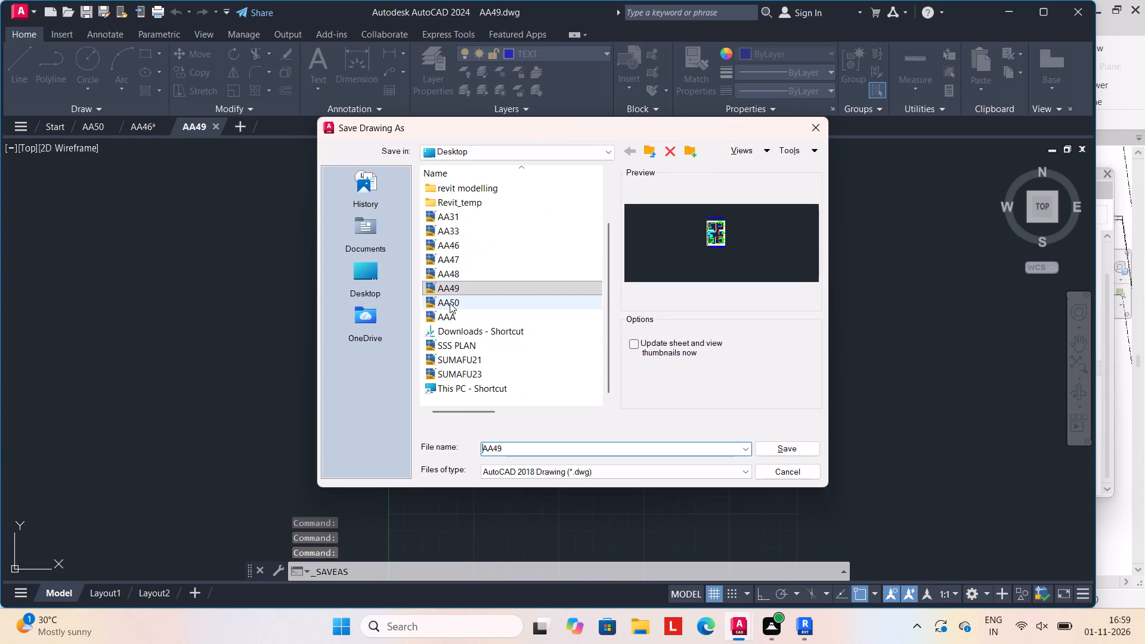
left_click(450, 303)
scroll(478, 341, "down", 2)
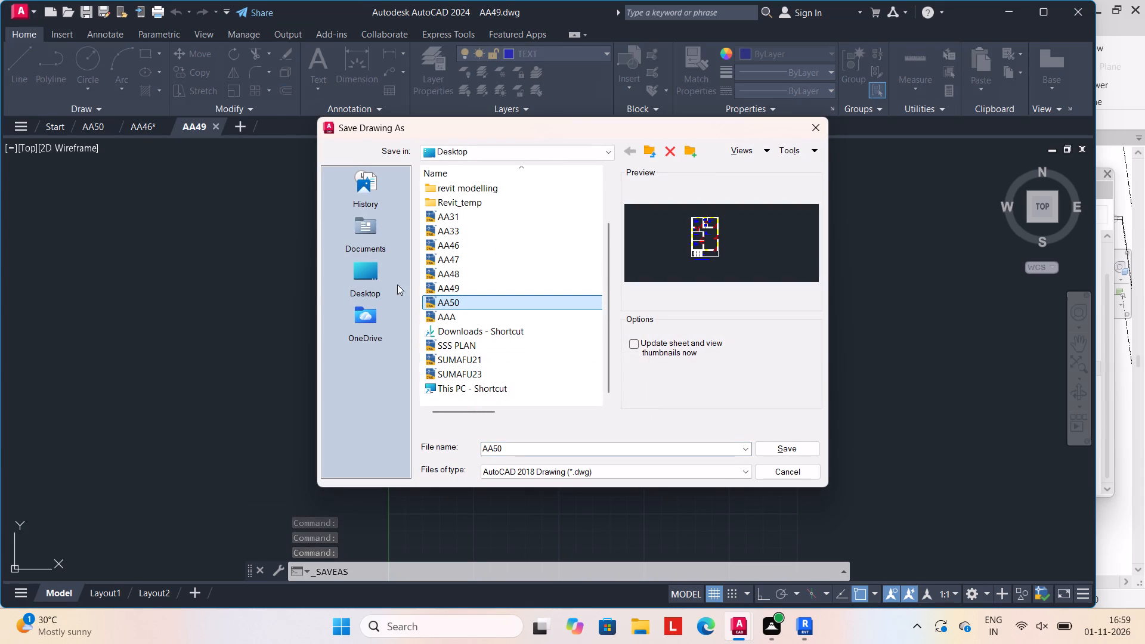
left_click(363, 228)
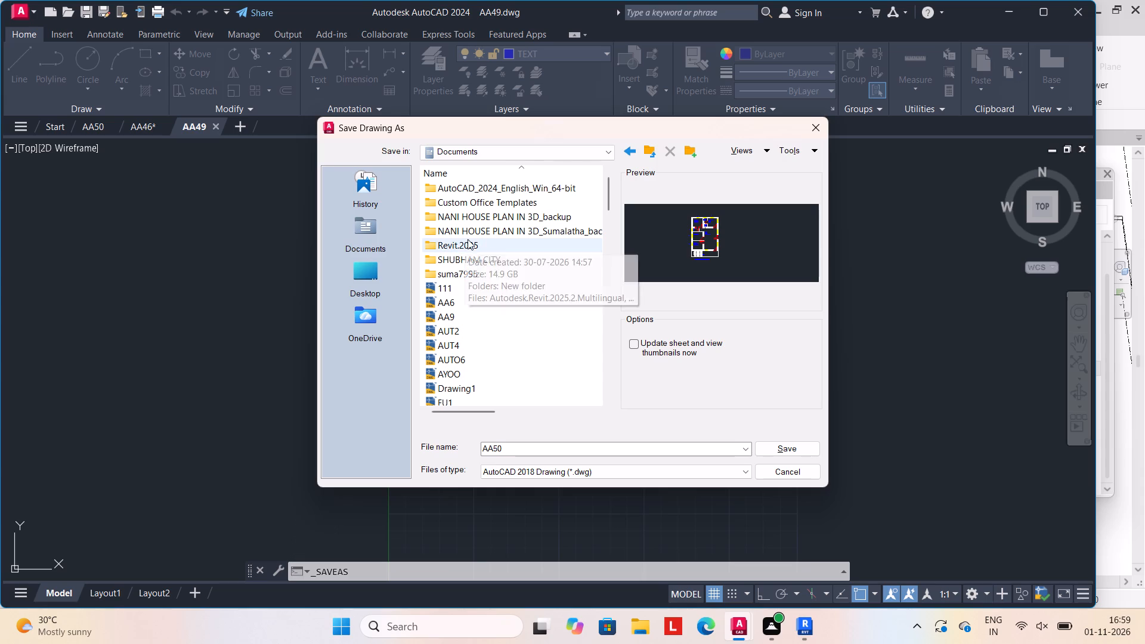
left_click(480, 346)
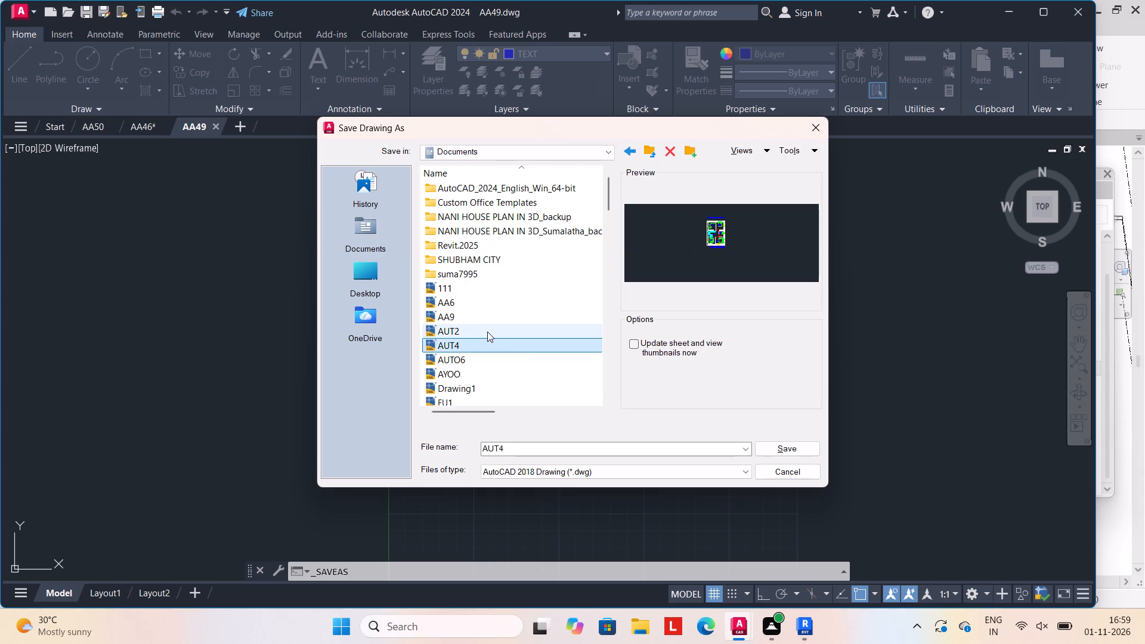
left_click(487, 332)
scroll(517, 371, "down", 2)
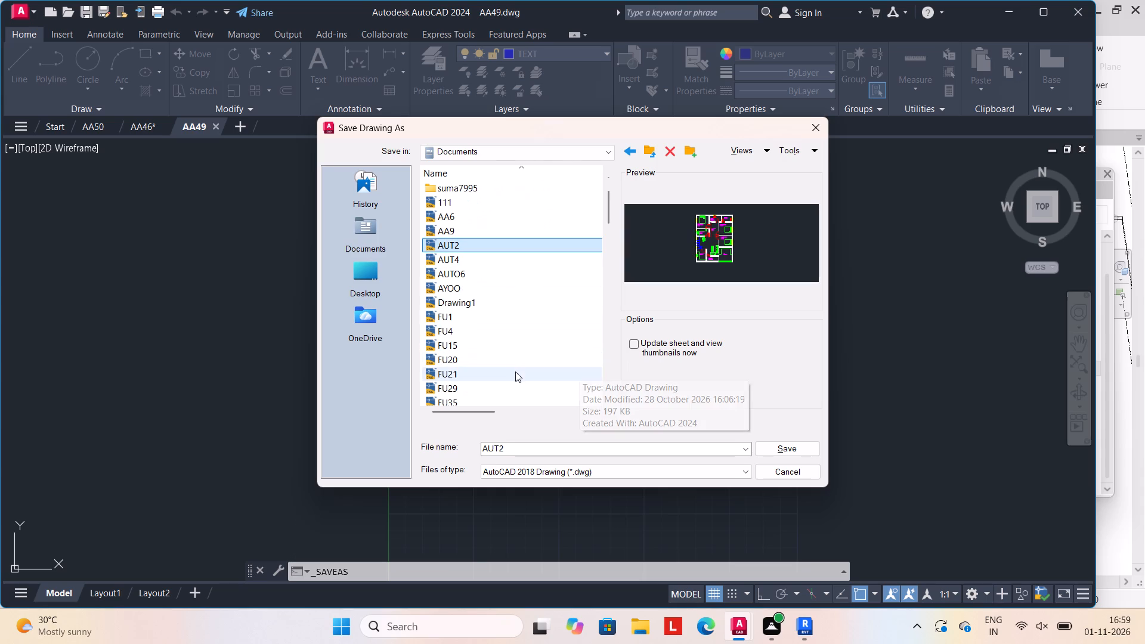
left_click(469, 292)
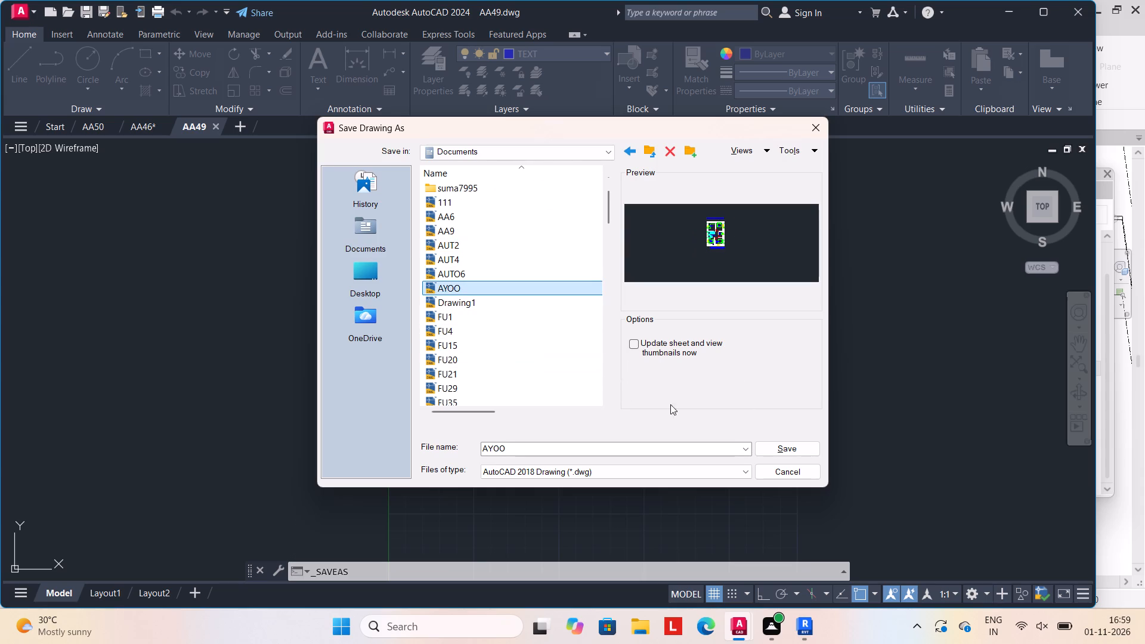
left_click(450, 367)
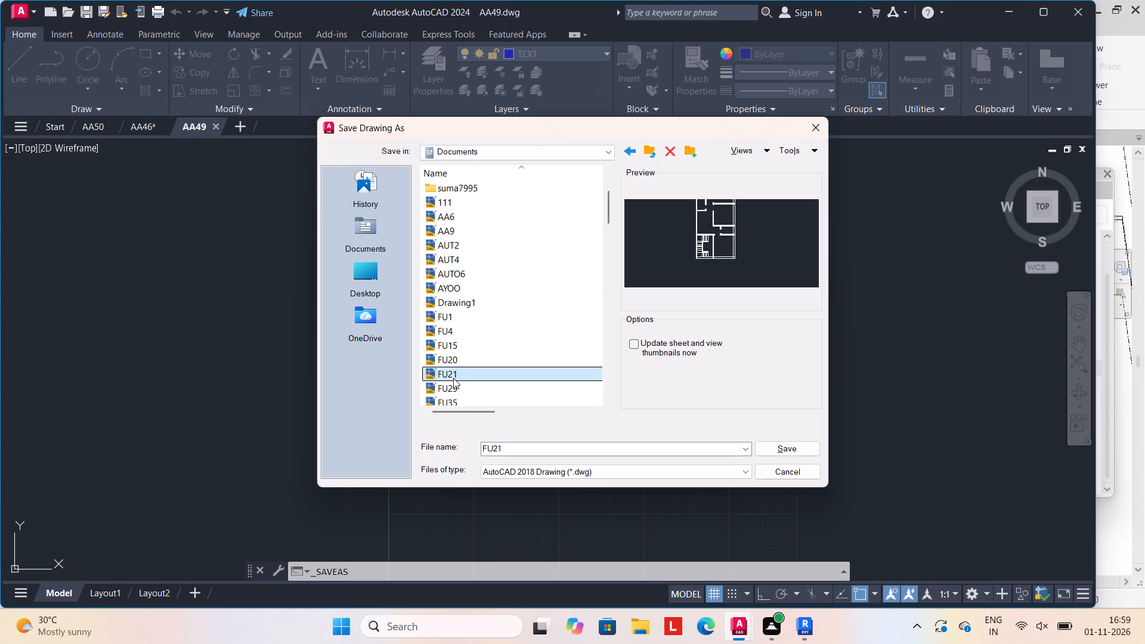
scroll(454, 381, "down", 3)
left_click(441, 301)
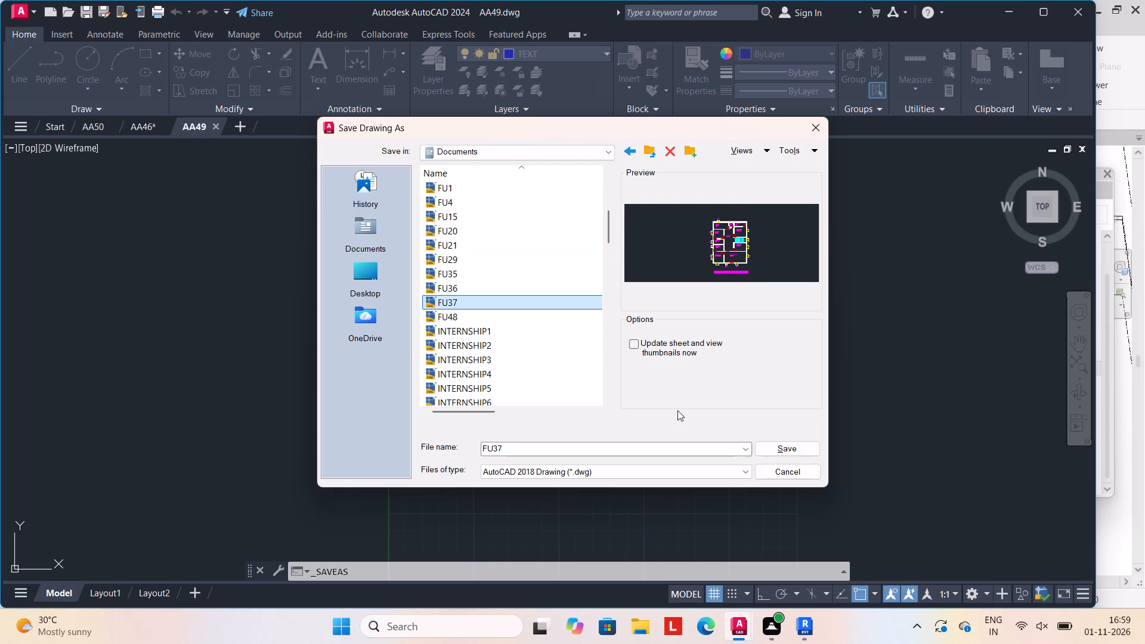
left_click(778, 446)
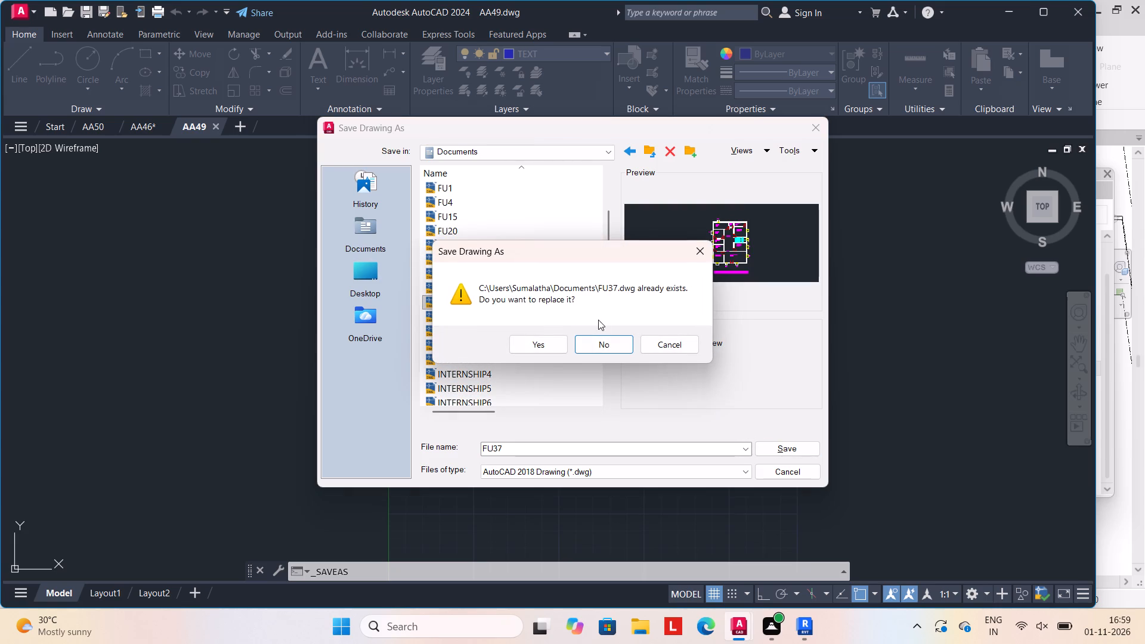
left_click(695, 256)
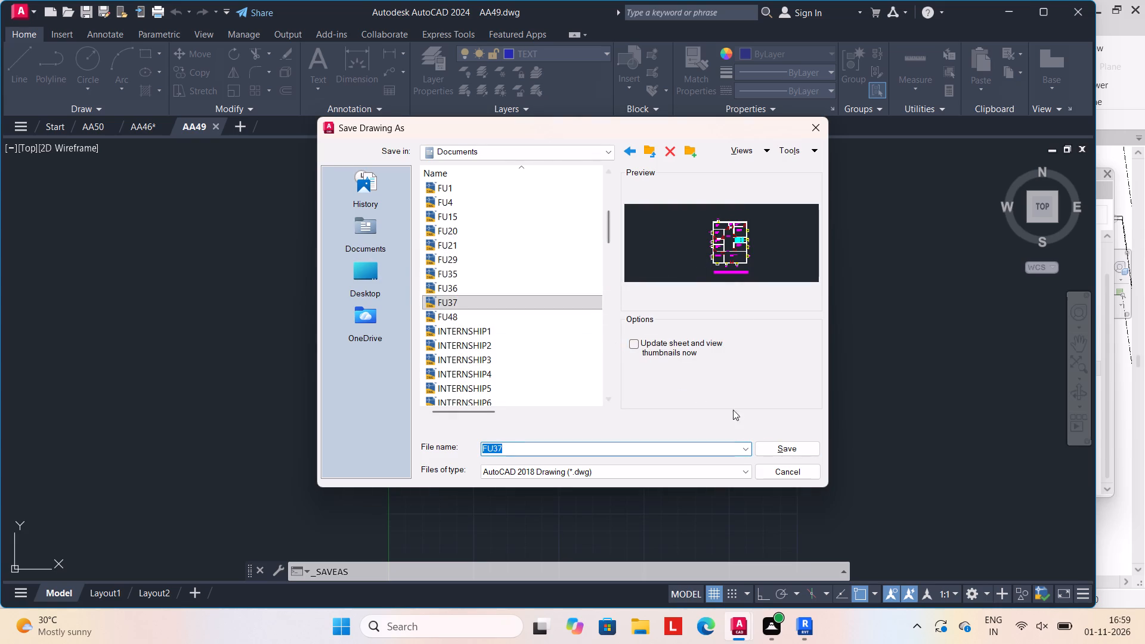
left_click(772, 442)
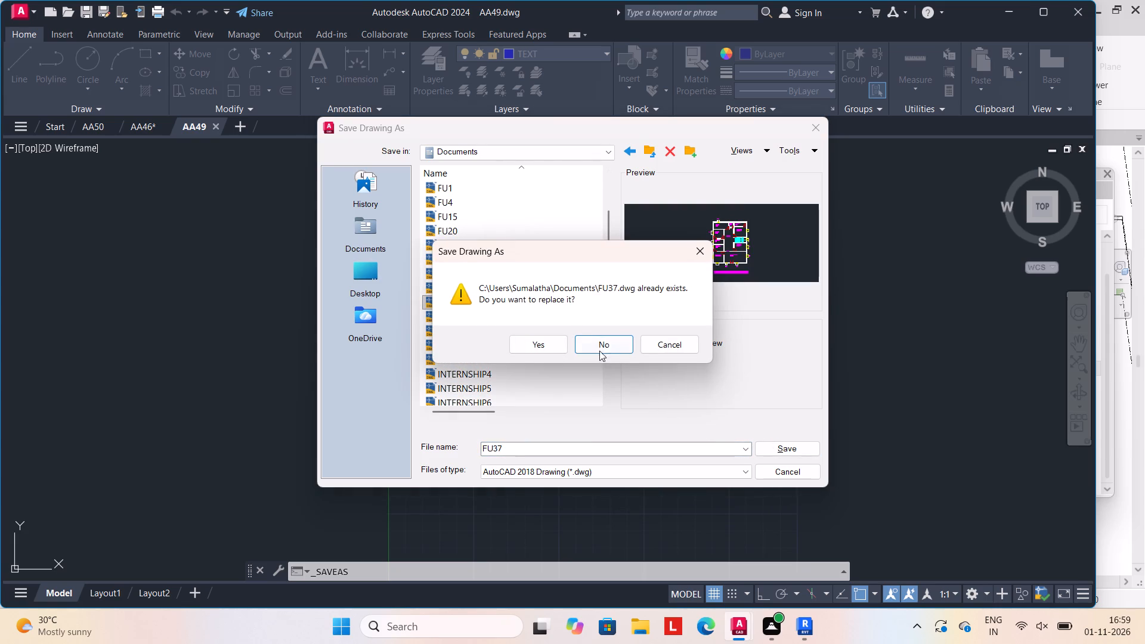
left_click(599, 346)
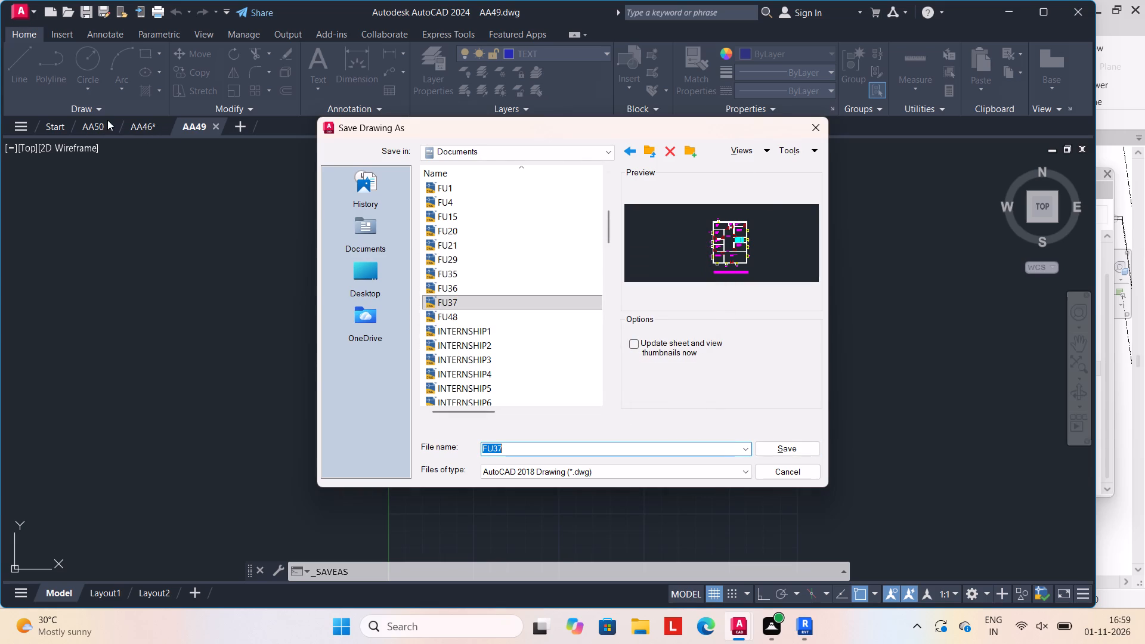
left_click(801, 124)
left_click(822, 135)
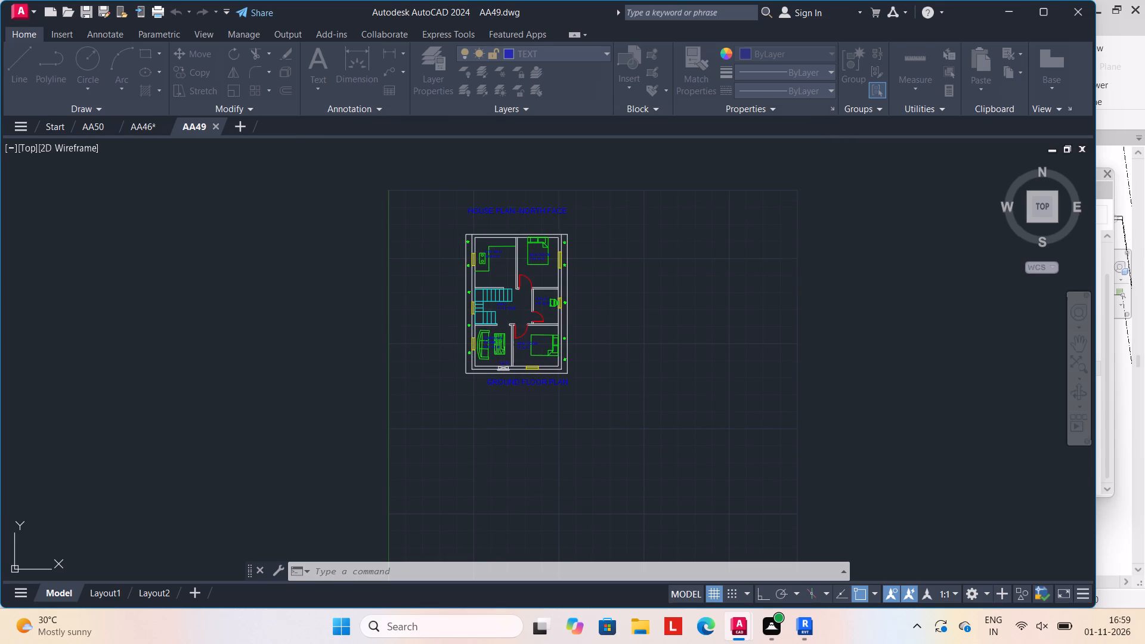
Close the AA46 and AA49 drawings, keeping the AA50 drawing open.
left_click(164, 125)
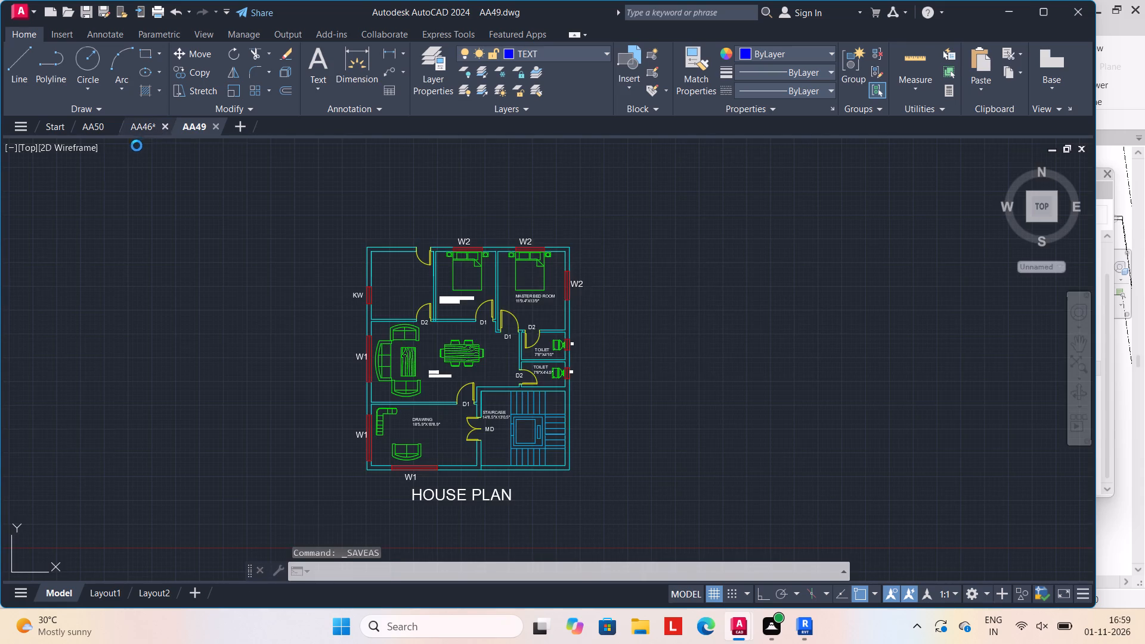
left_click(578, 347)
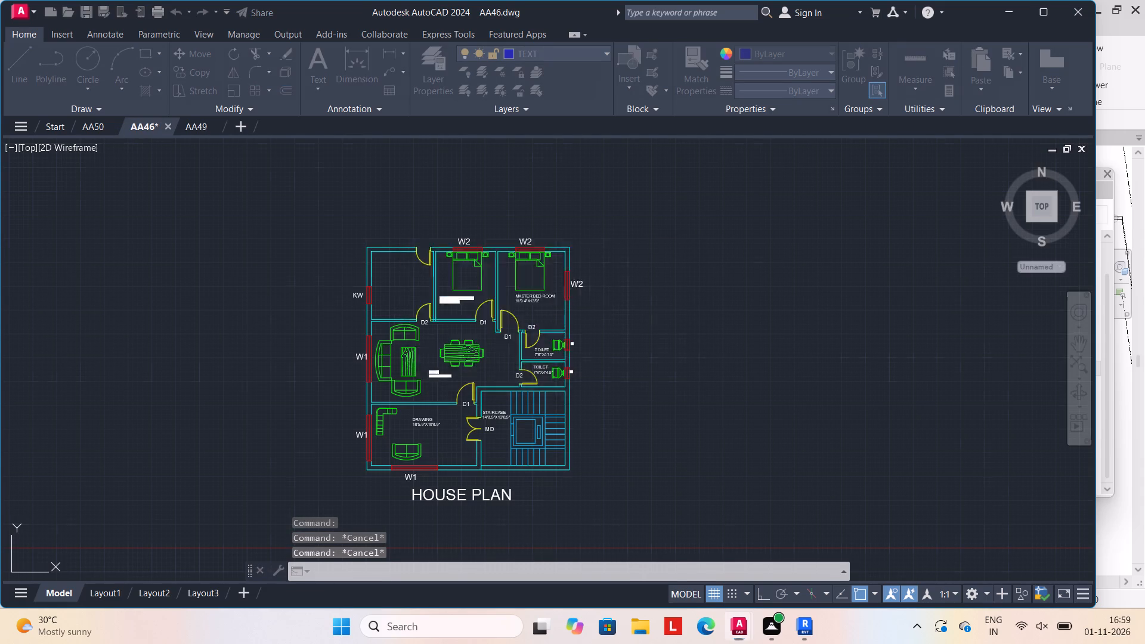
left_click(107, 125)
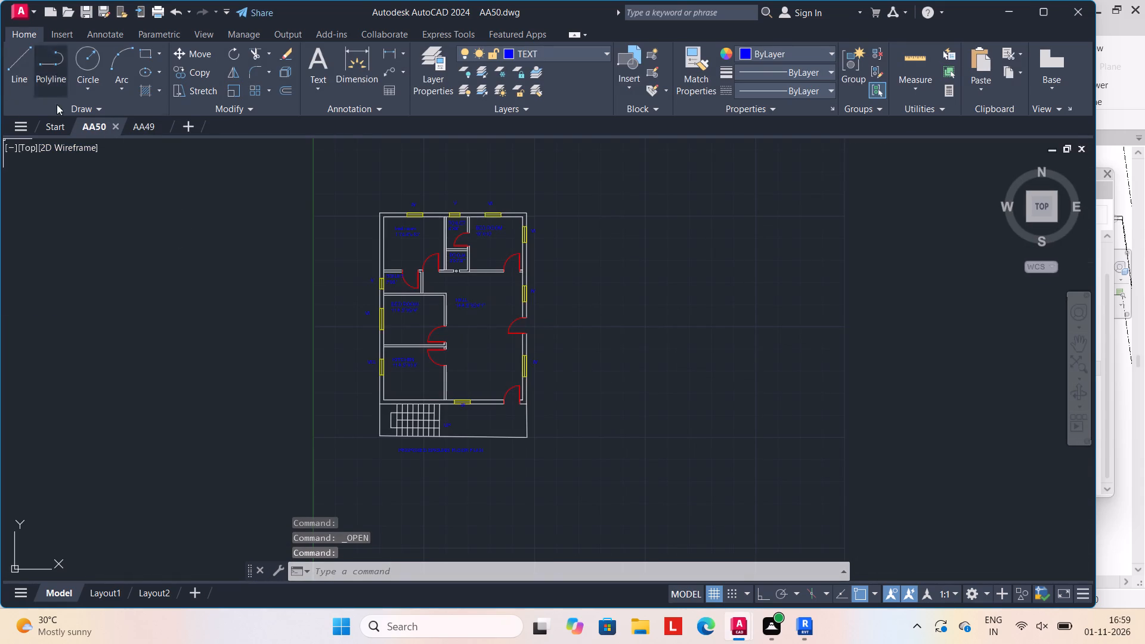
left_click(162, 123)
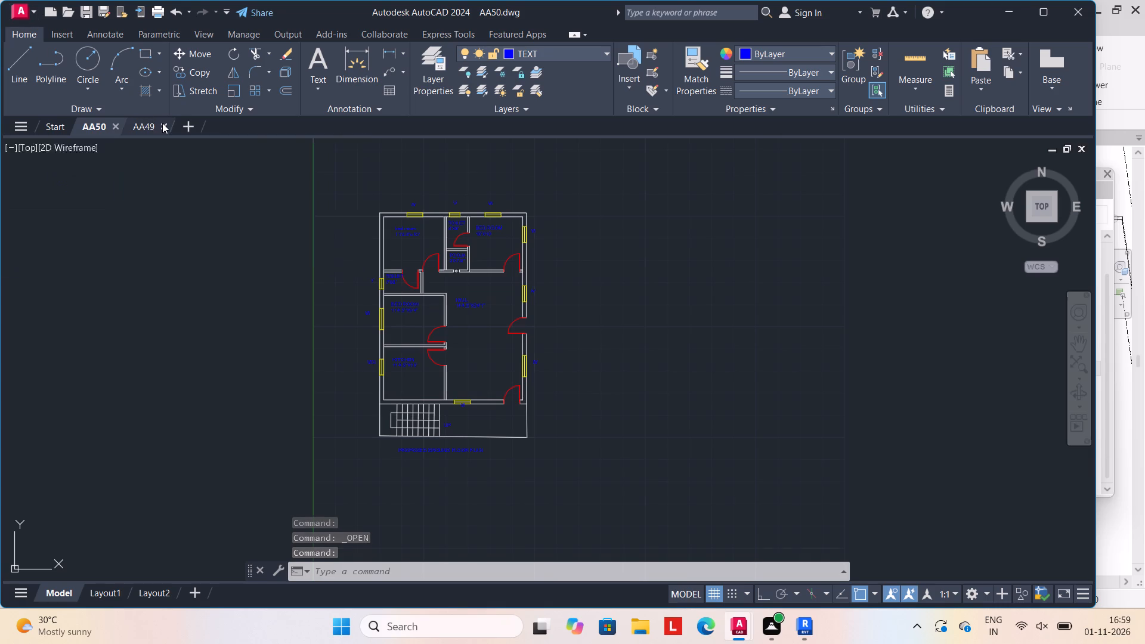
Browse the drawings on the Desktop for opening and preview the AA48, AA46, AA50 and AA49 plans.
left_click(18, 8)
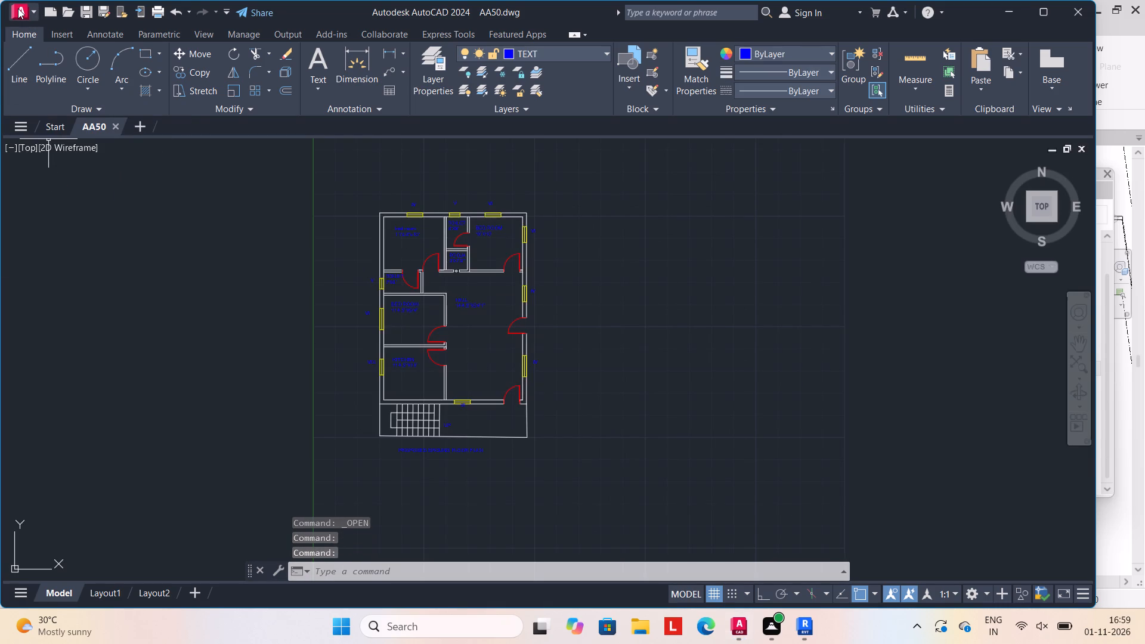
left_click(61, 131)
scroll(569, 306, "down", 2)
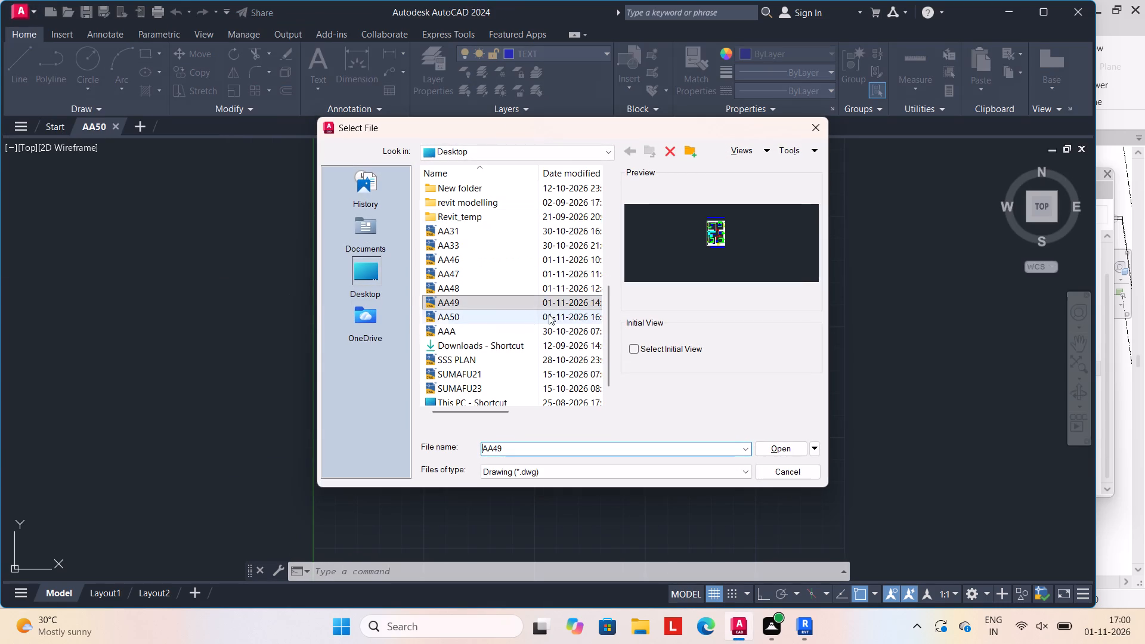
scroll(499, 359, "down", 2)
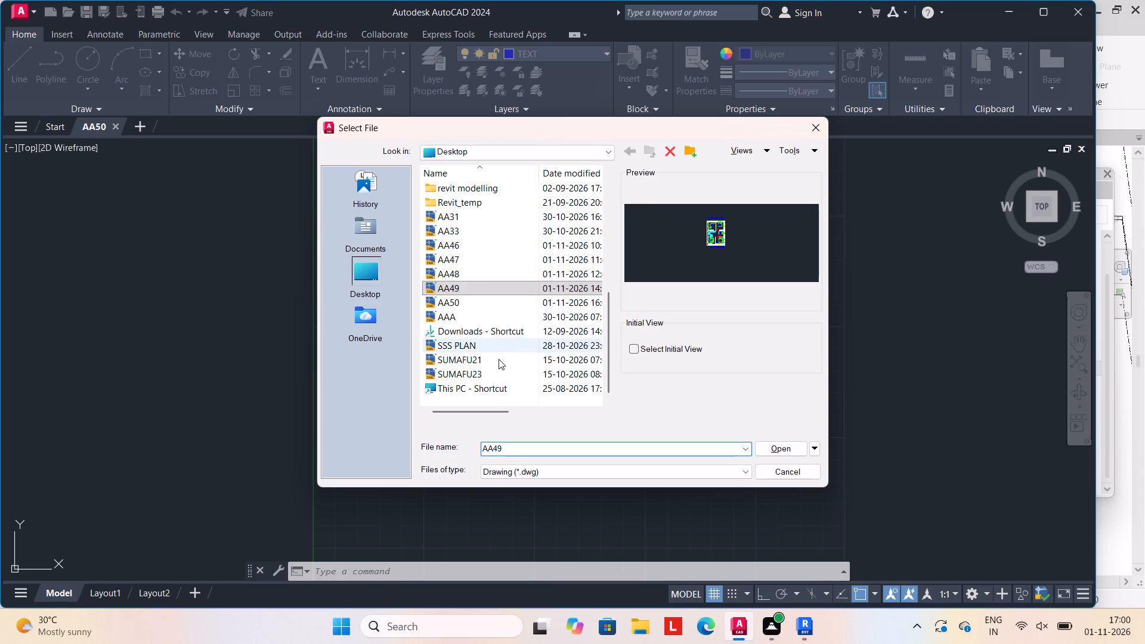
scroll(499, 358, "down", 8)
left_click(459, 271)
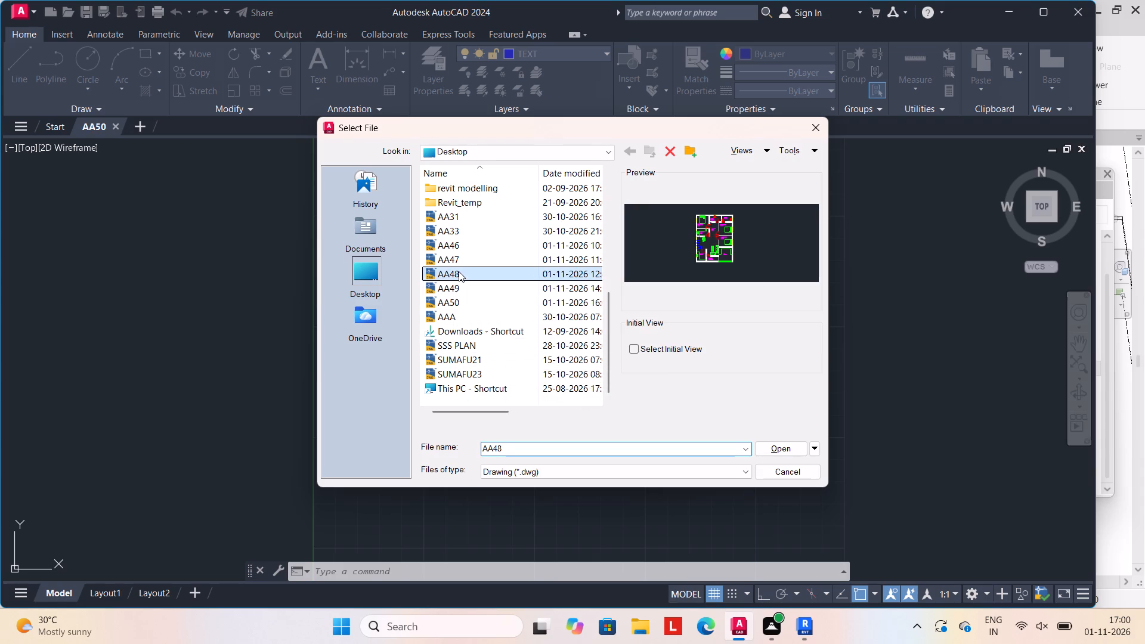
left_click(473, 251)
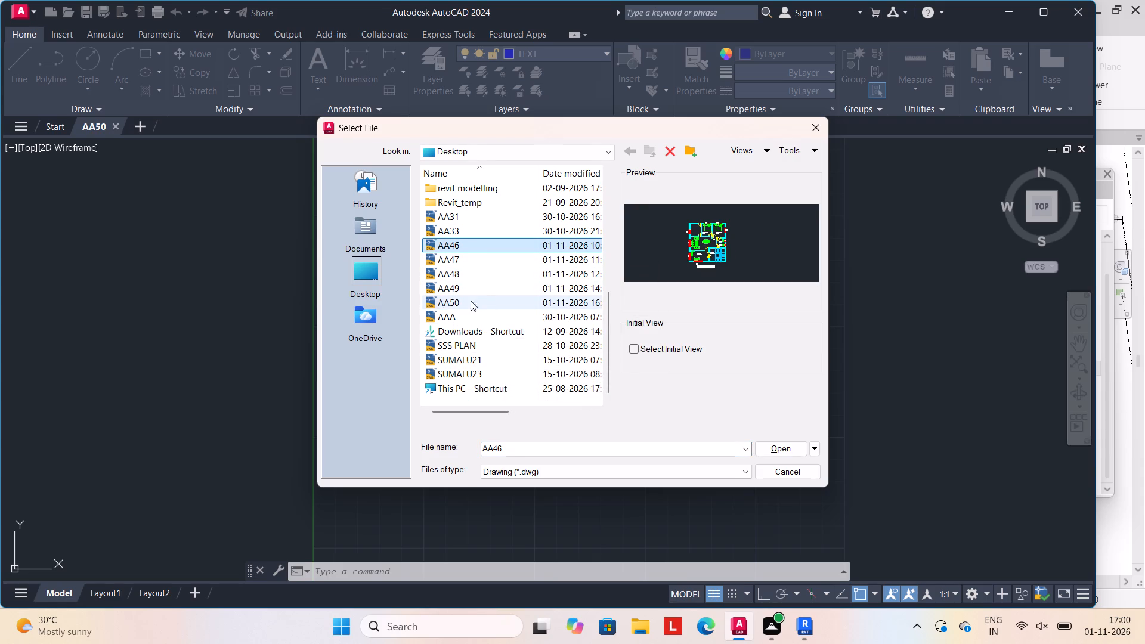
scroll(471, 305, "down", 3)
left_click(466, 302)
left_click(462, 285)
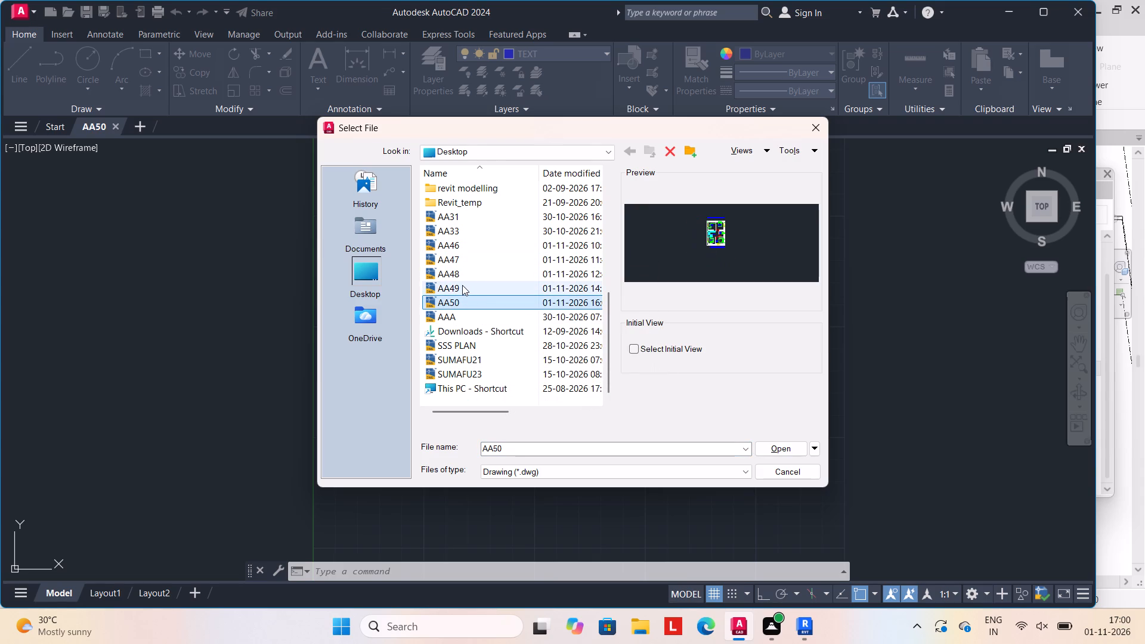
scroll(480, 341, "down", 9)
scroll(475, 343, "up", 3)
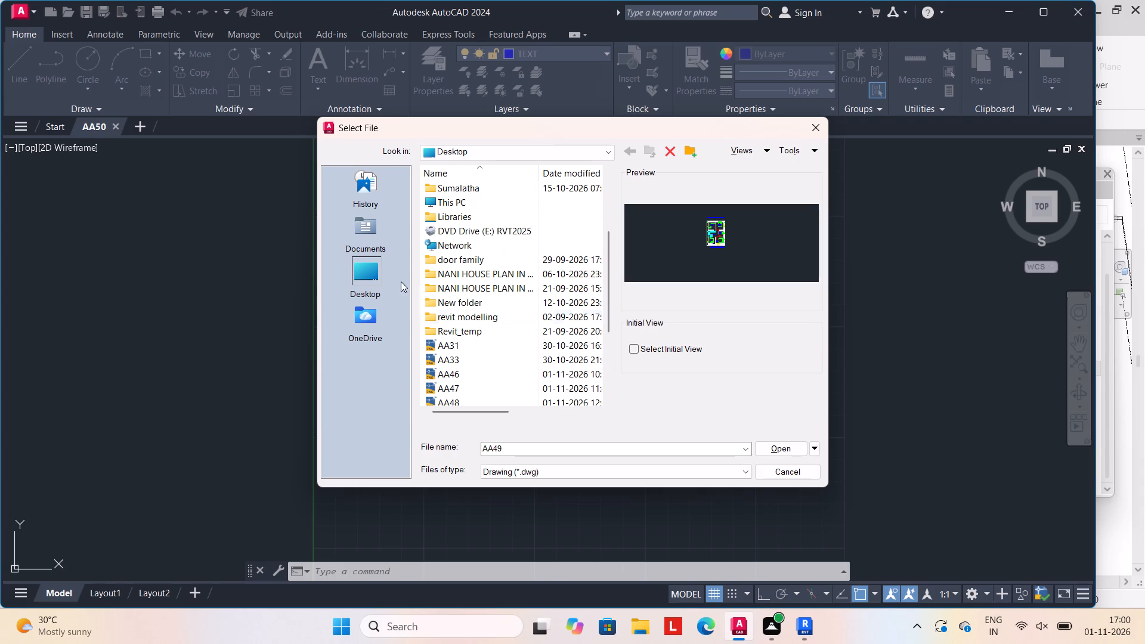
Preview the house plans stored in Documents, including INTERNSHIP2 and INTERNSHIP11, and open the RANI drawing.
left_click(365, 224)
scroll(507, 315, "down", 3)
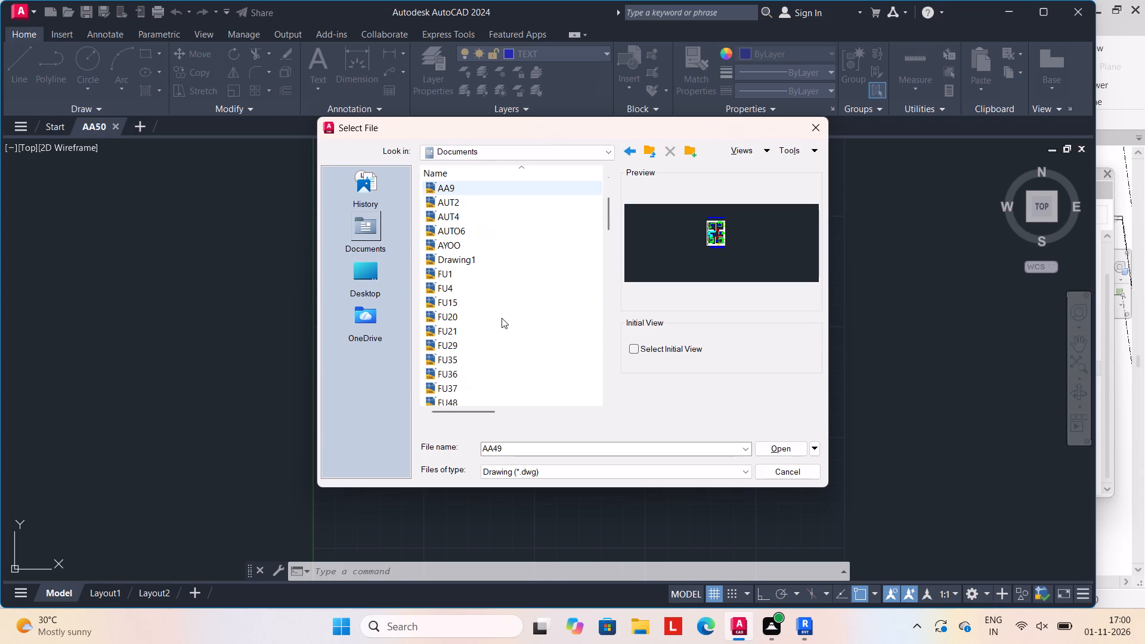
left_click(502, 318)
scroll(505, 336, "down", 4)
left_click(482, 304)
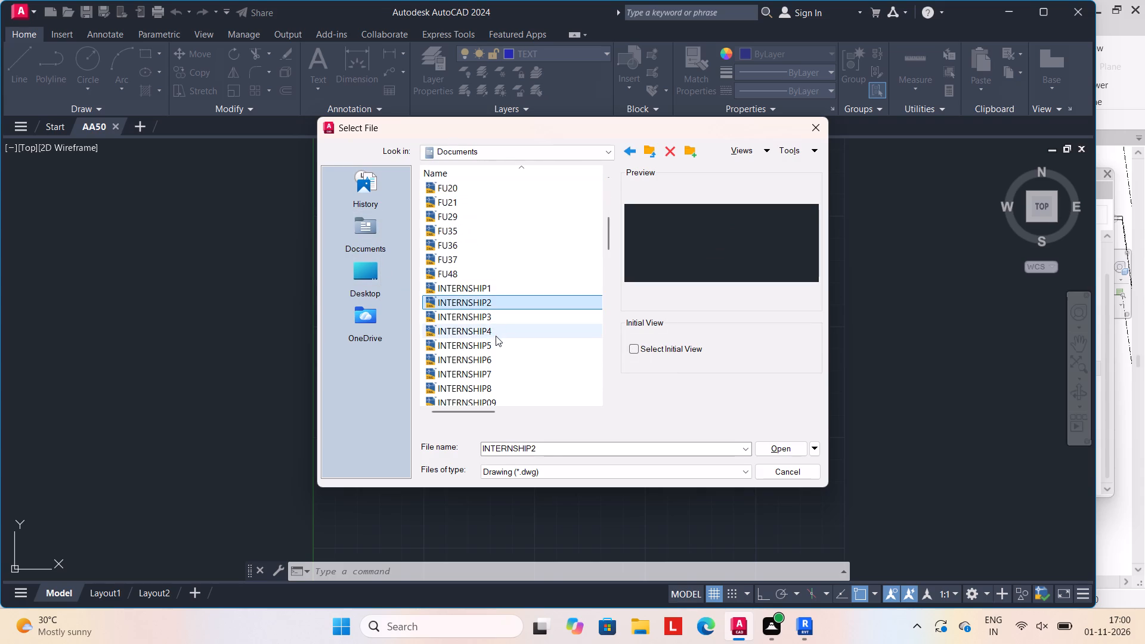
scroll(496, 336, "down", 3)
left_click(483, 321)
scroll(505, 333, "down", 3)
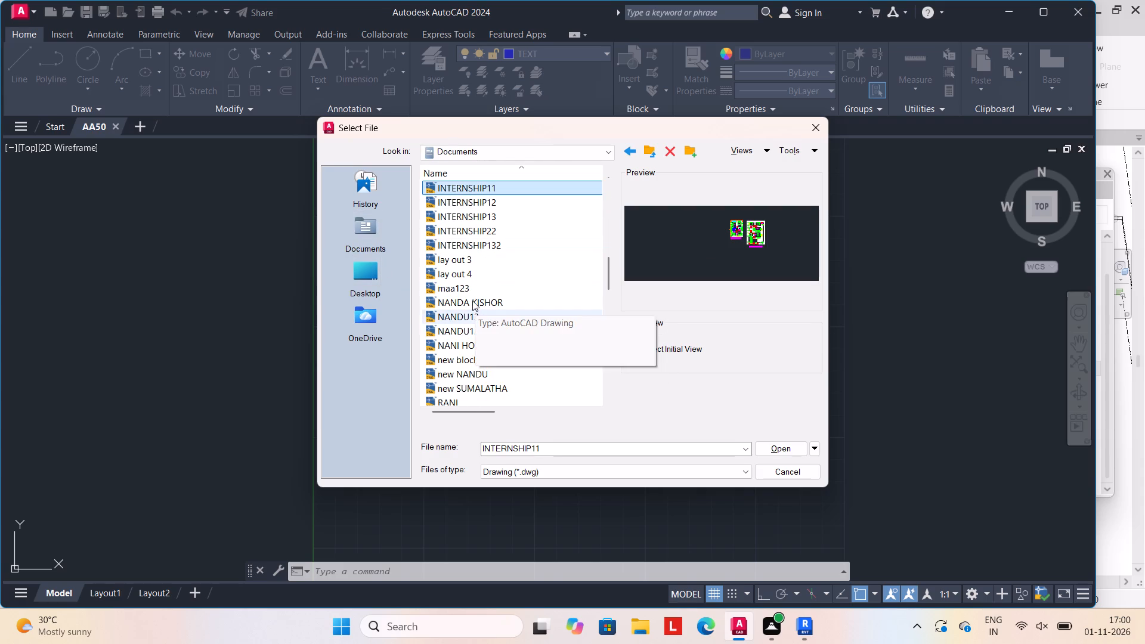
left_click(472, 301)
scroll(501, 336, "down", 1)
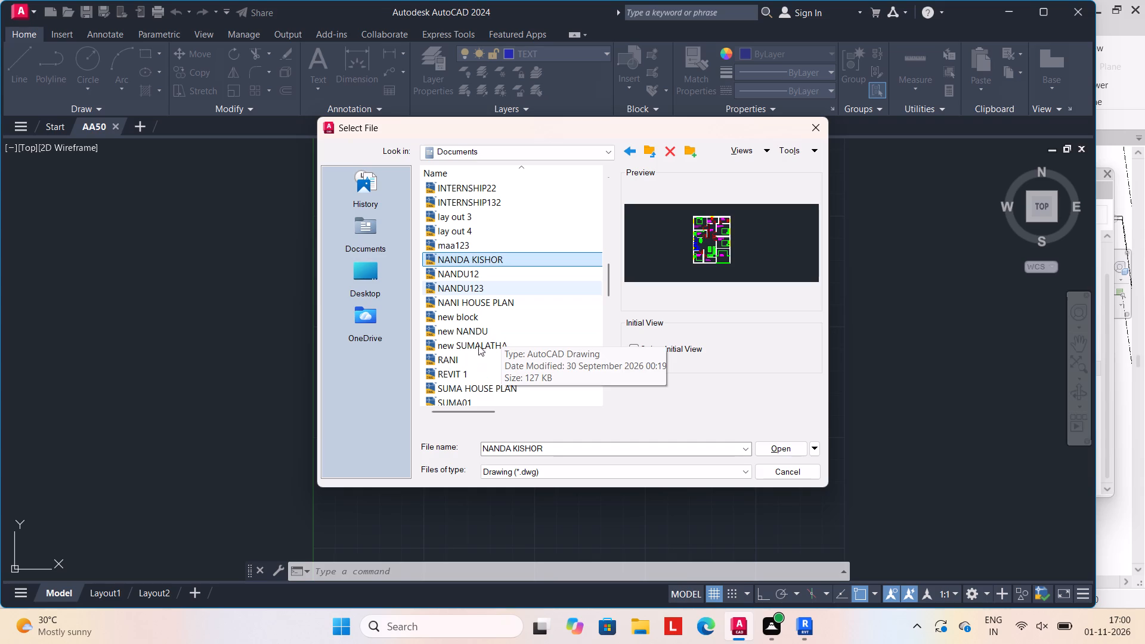
left_click(454, 362)
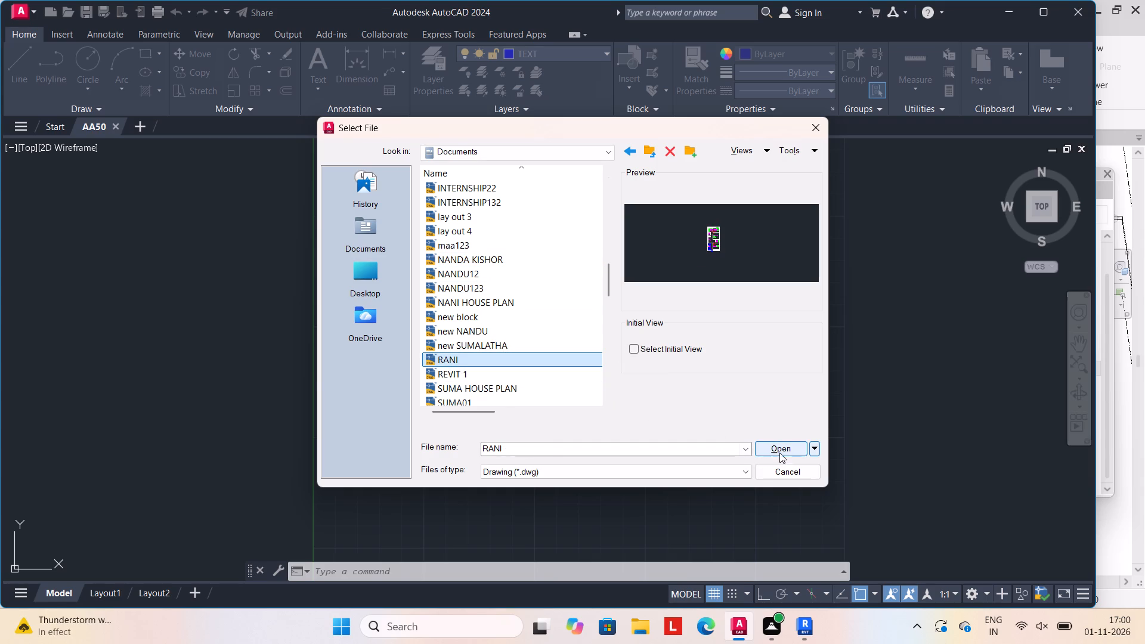
left_click(779, 451)
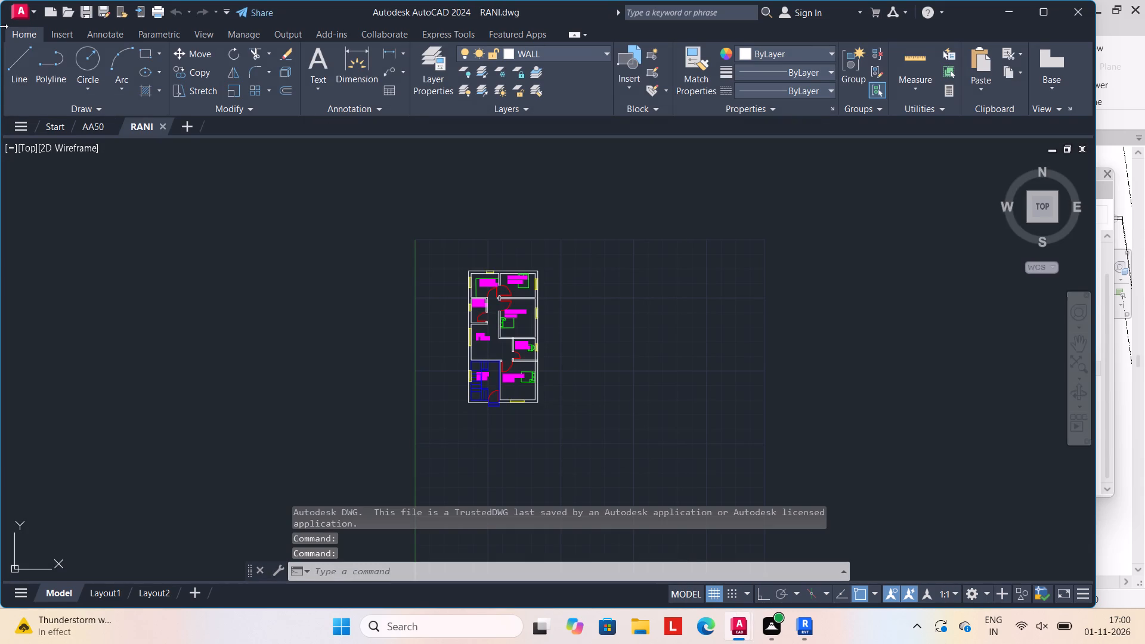
Save a copy of the RANI drawing to the Desktop under the name AA51.
left_click(14, 13)
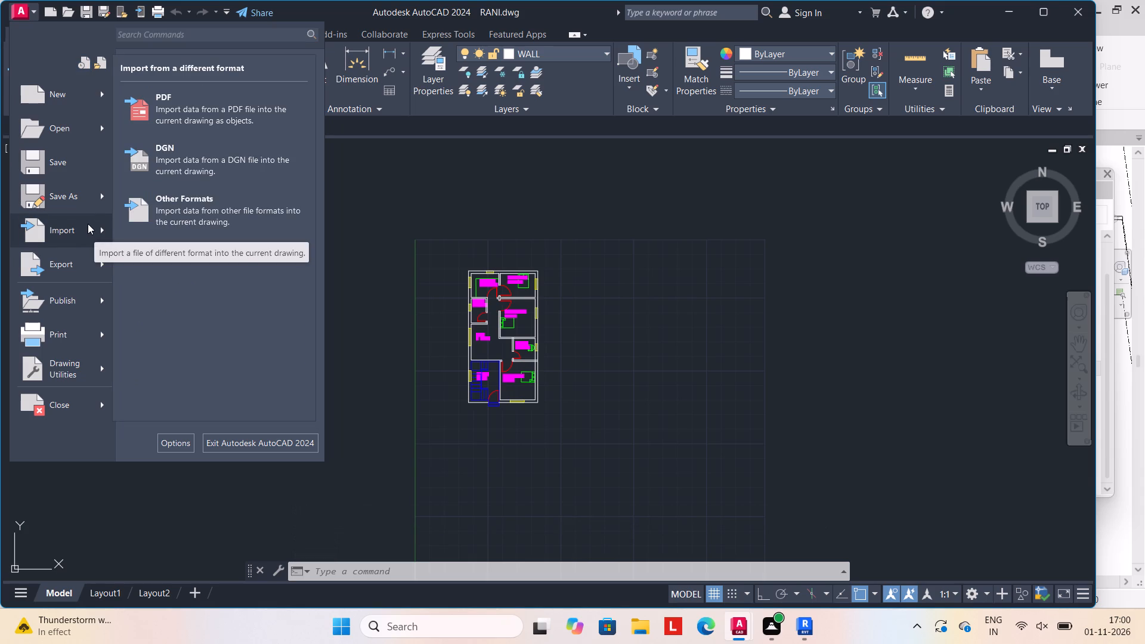
left_click(75, 198)
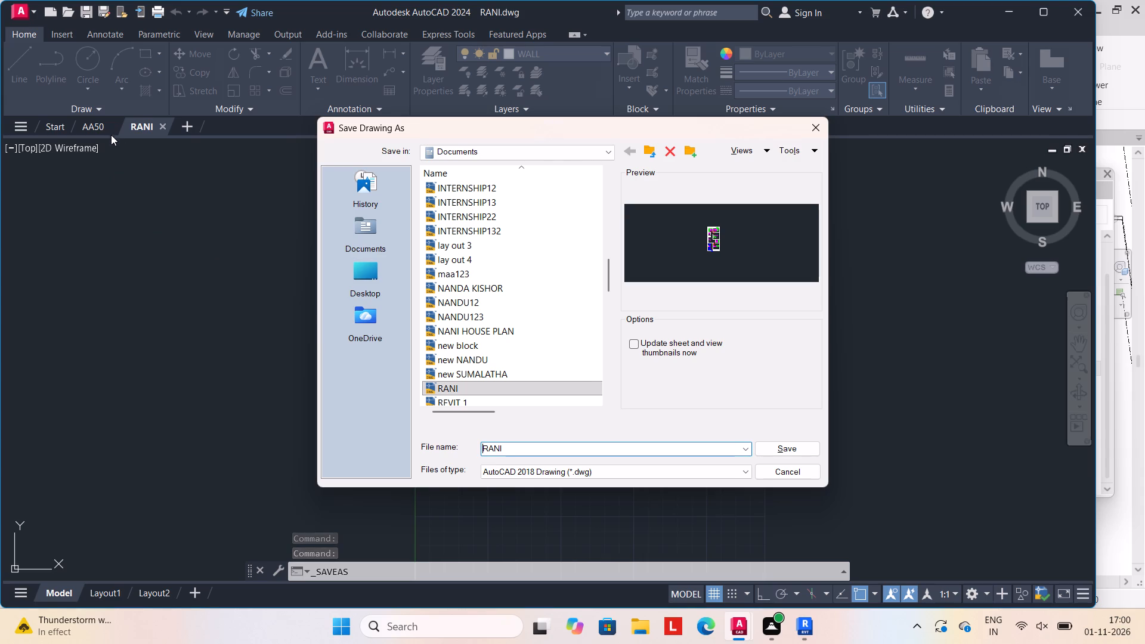
left_click(367, 274)
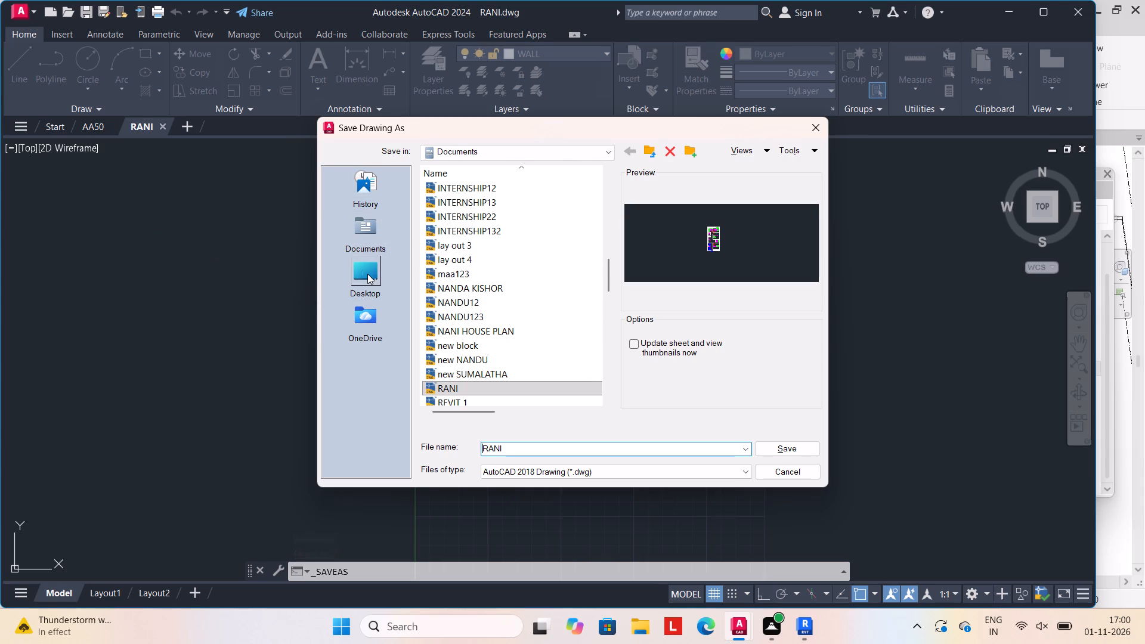
left_click(536, 446)
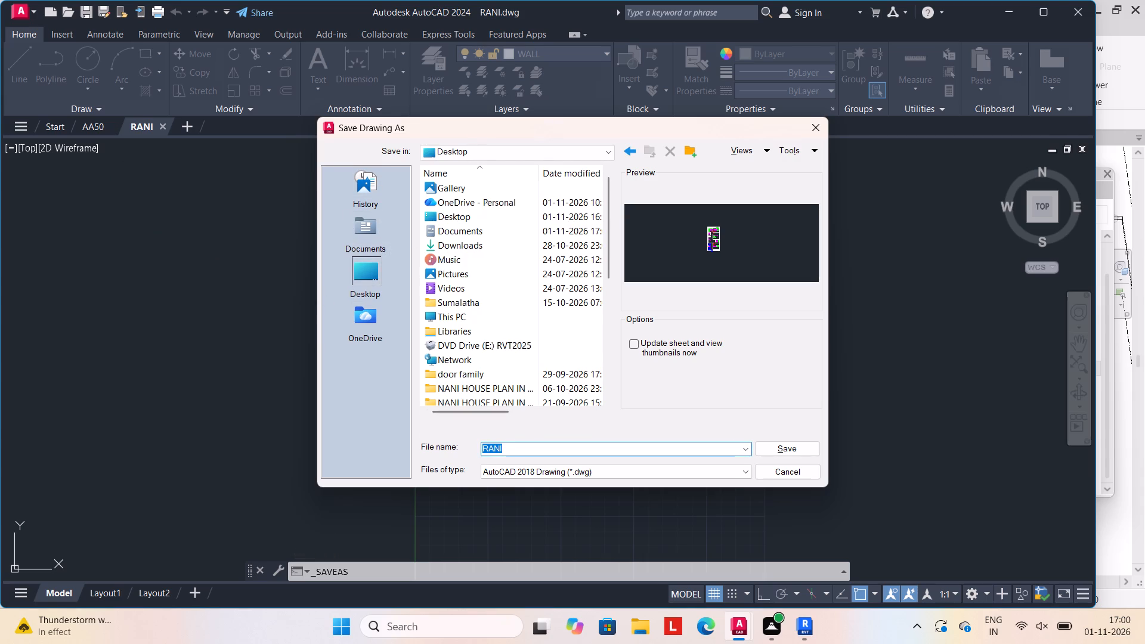
type("AA")
type("51")
left_click(801, 453)
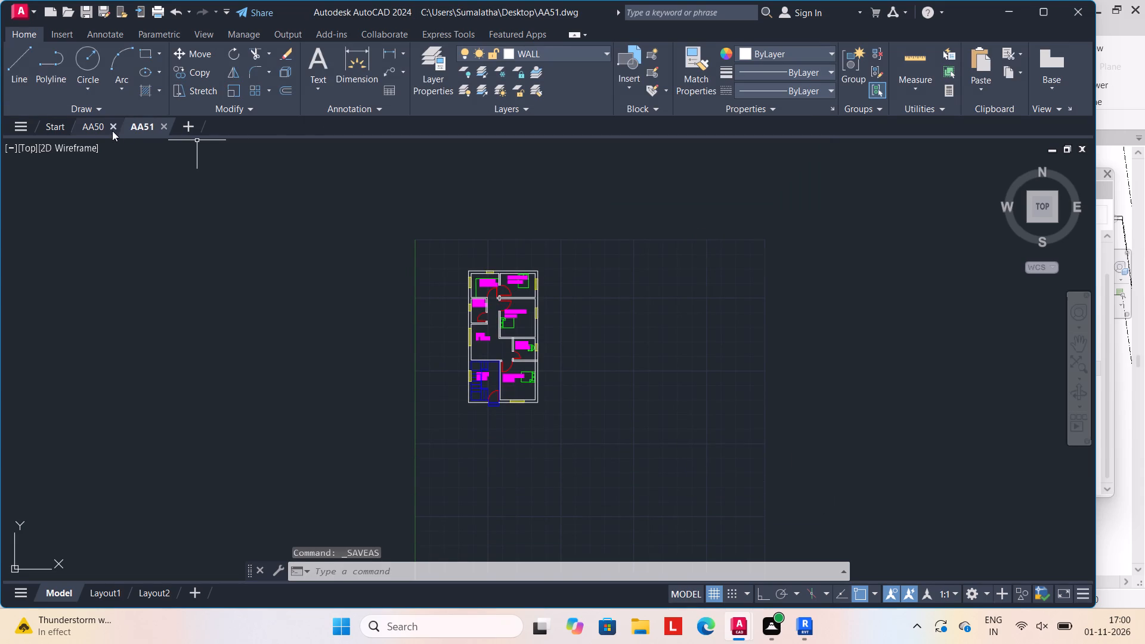
Close the AA50 drawing, keeping the AA51 drawing open.
left_click(112, 128)
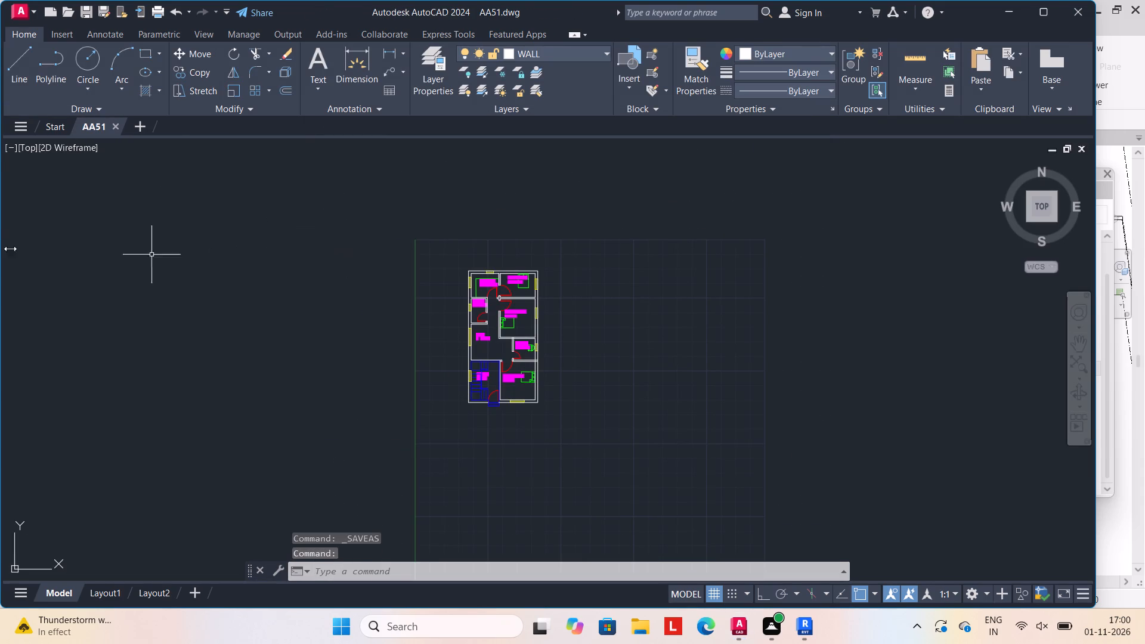
Minimise AutoCAD, switch to Revit and view the whole AA50 building in the 3D view.
left_click(1011, 17)
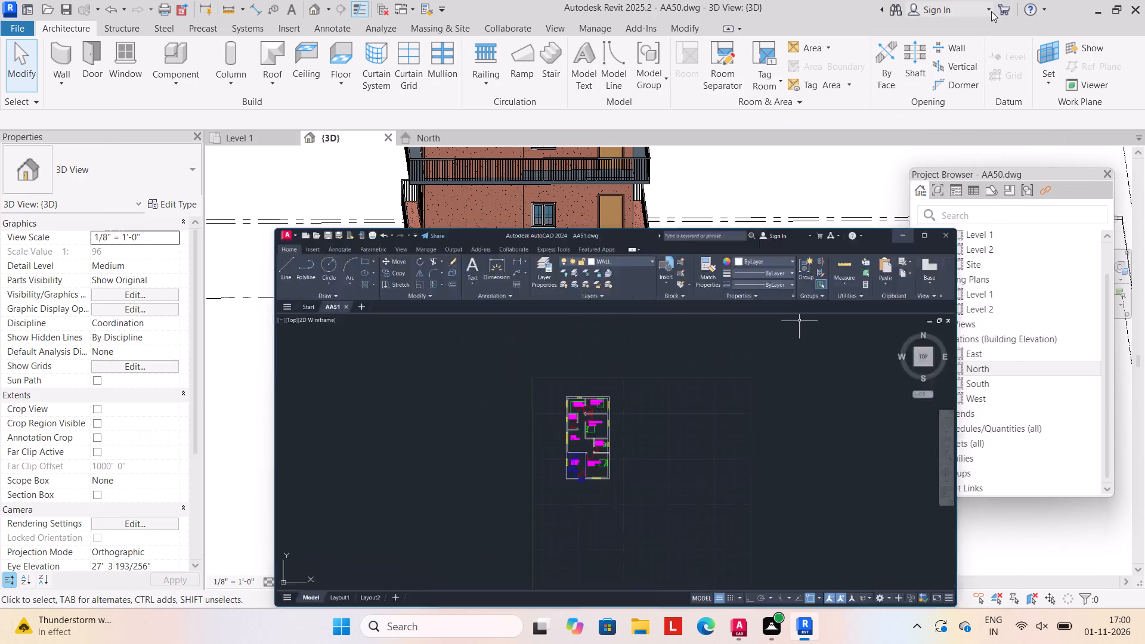
scroll(642, 468, "down", 3)
middle_click_drag(619, 456, 612, 487)
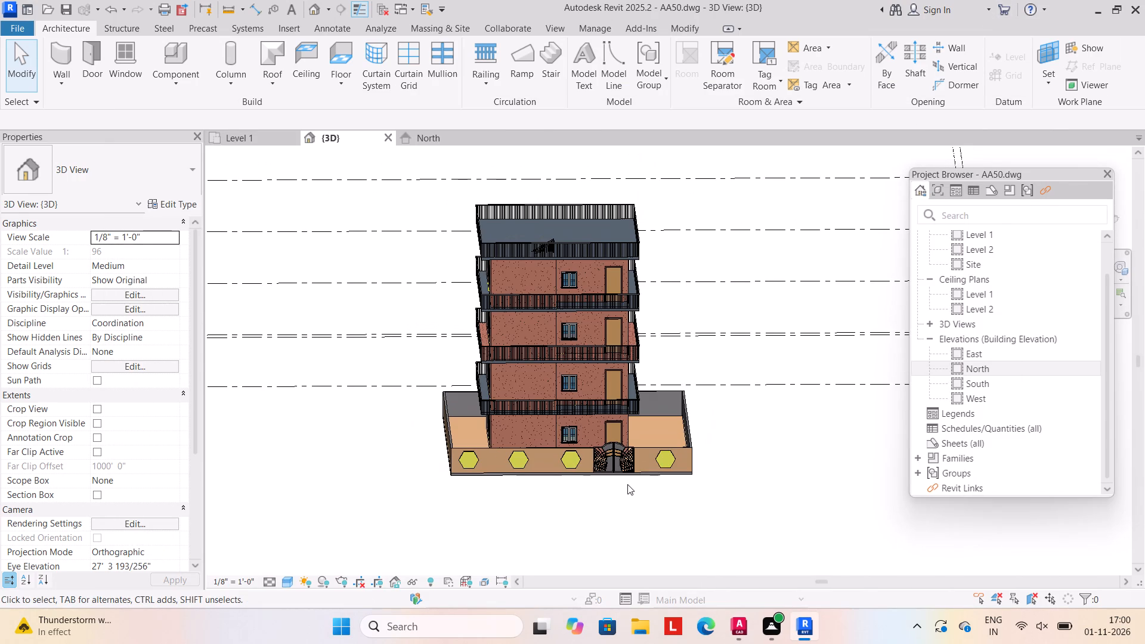
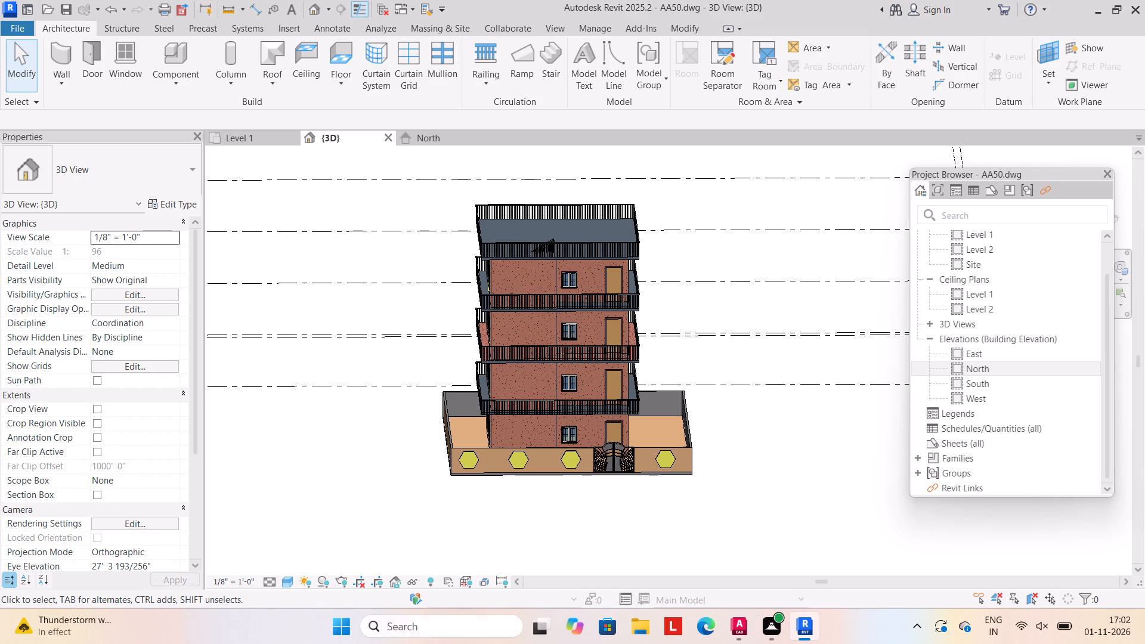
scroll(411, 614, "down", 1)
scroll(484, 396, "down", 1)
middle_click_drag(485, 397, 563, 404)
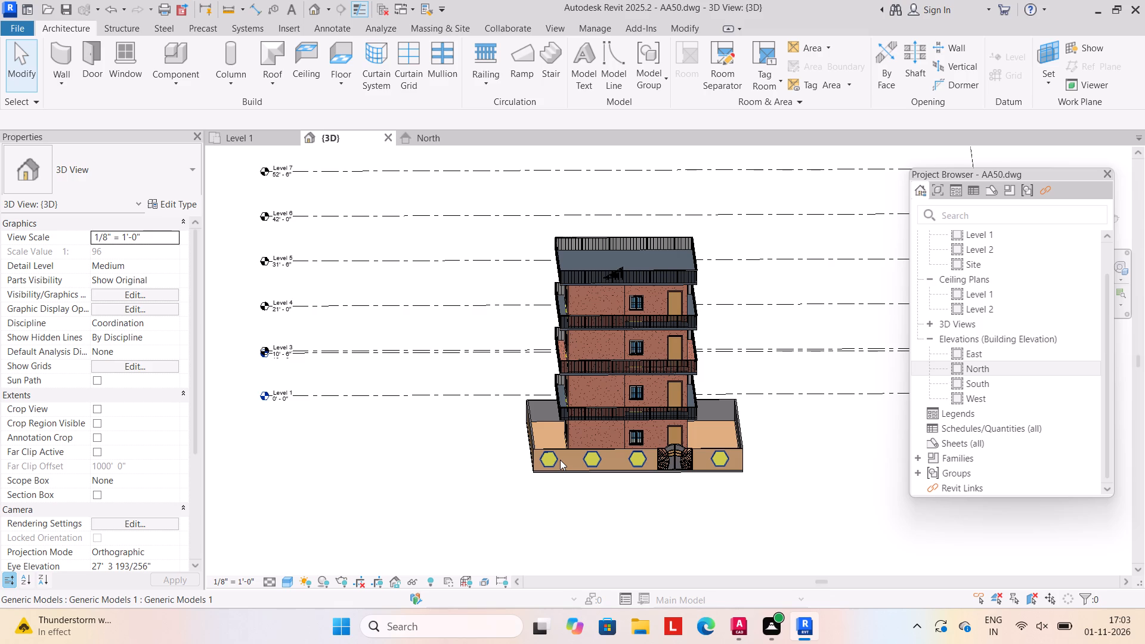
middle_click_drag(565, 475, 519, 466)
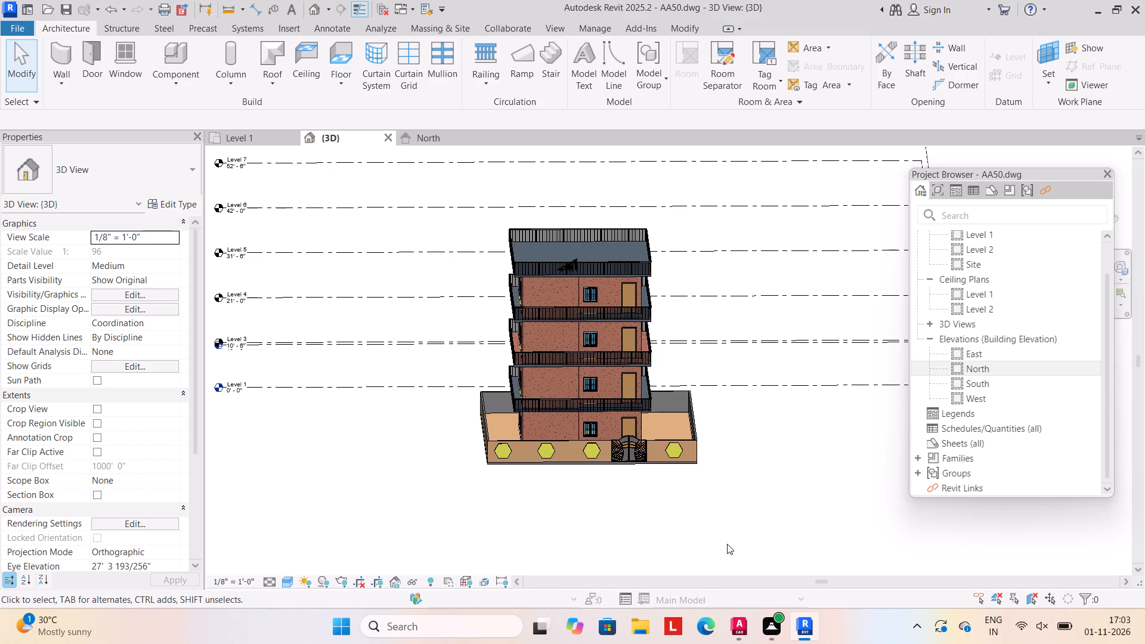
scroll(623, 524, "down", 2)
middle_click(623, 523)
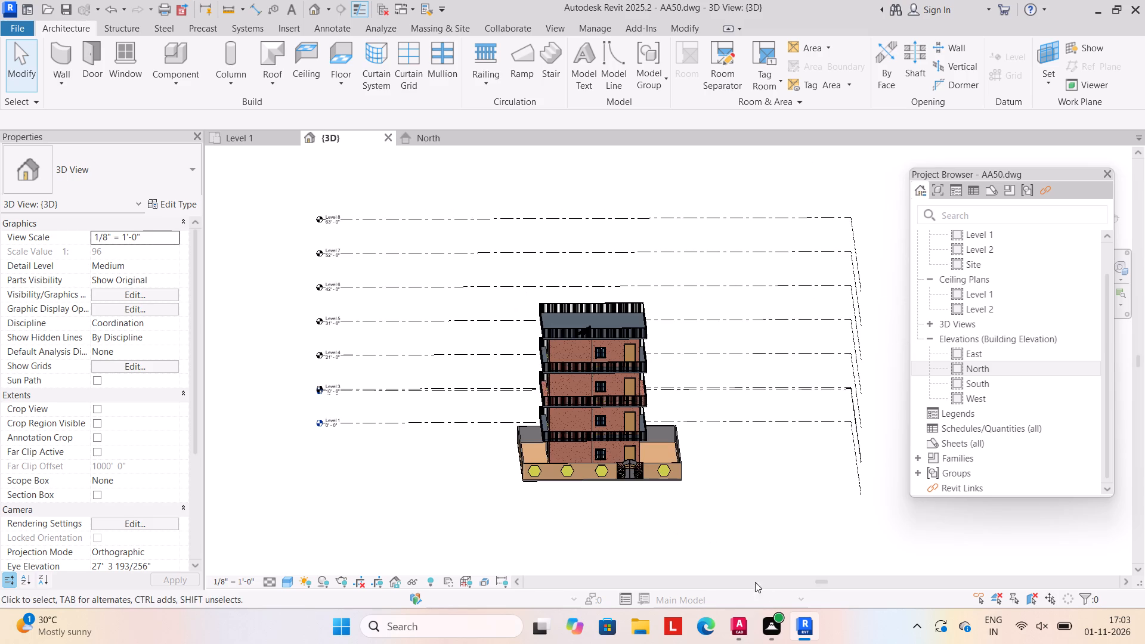
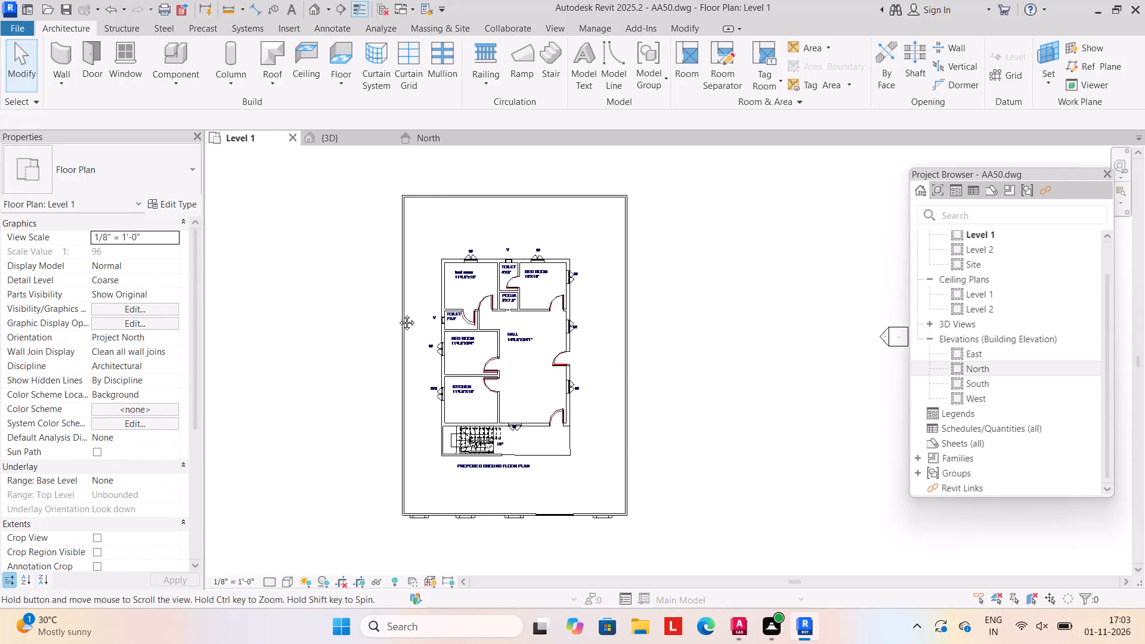
Create a Grassland - 16" toposolid on Level 1 with a rectangular boundary about 64' wide enclosing the compound wall.
scroll(401, 313, "down", 2)
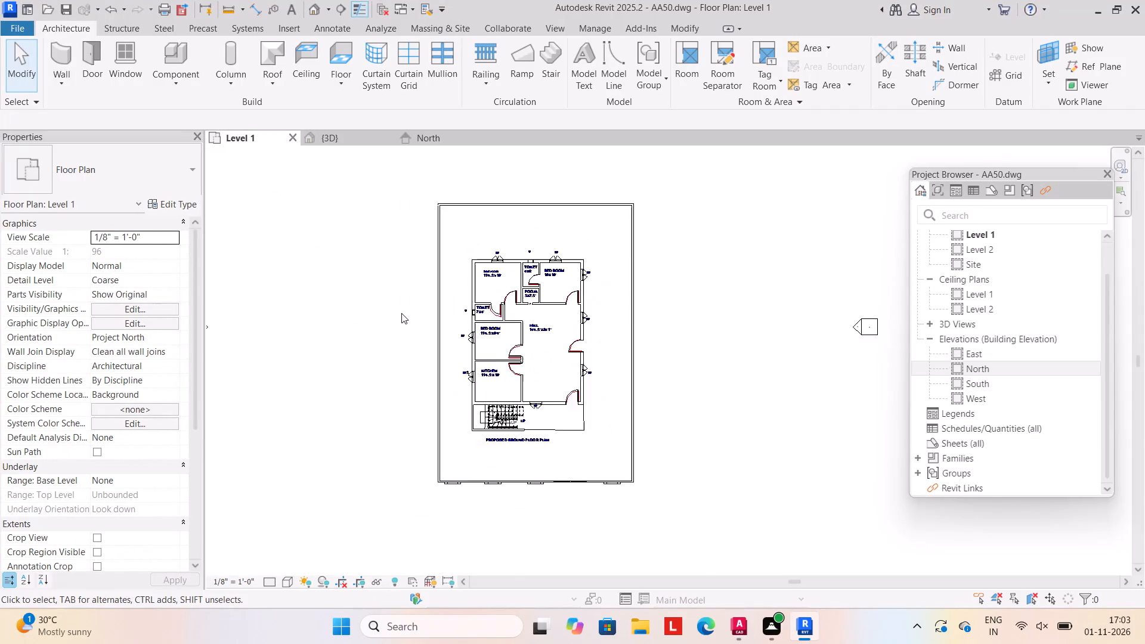
middle_click_drag(401, 313, 434, 304)
scroll(434, 304, "down", 1)
middle_click_drag(436, 304, 473, 308)
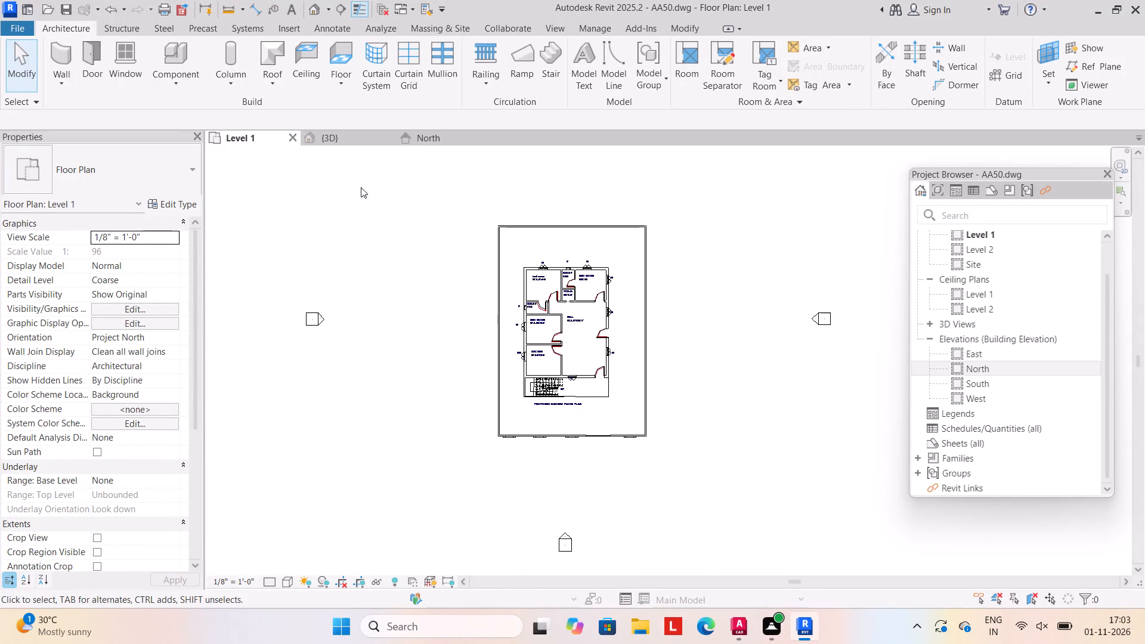
left_click(417, 26)
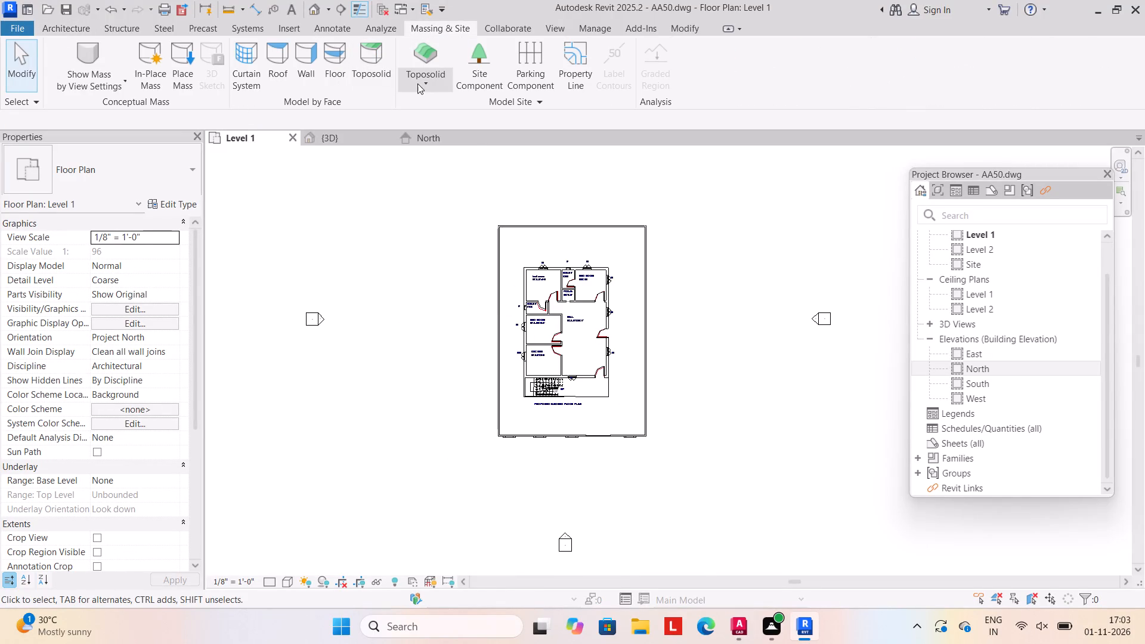
left_click(419, 83)
left_click(433, 105)
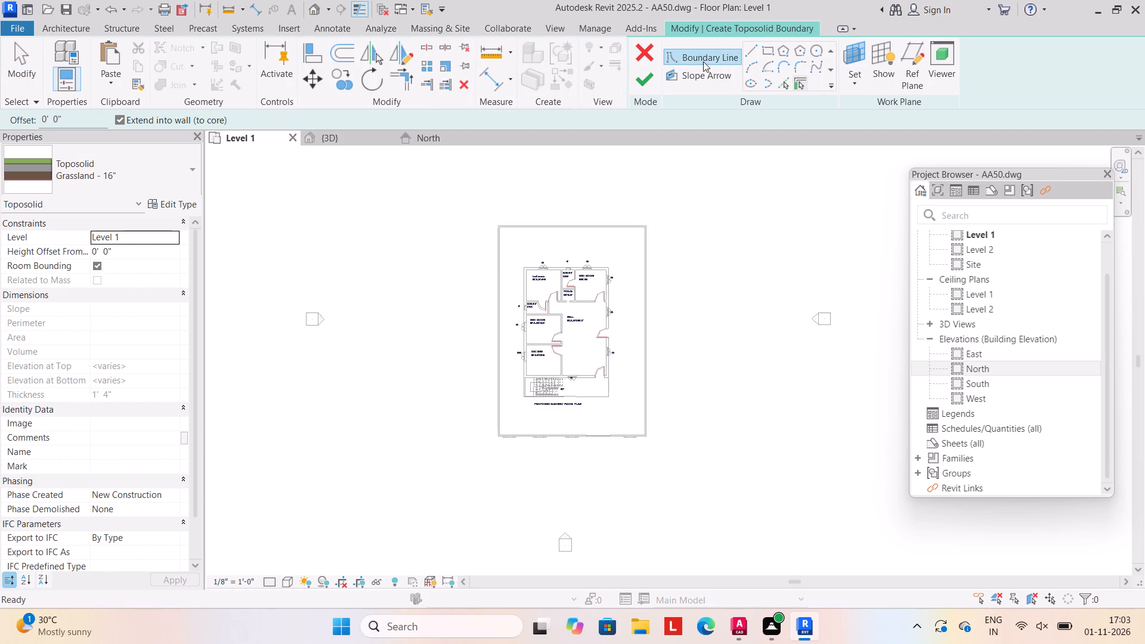
left_click(767, 45)
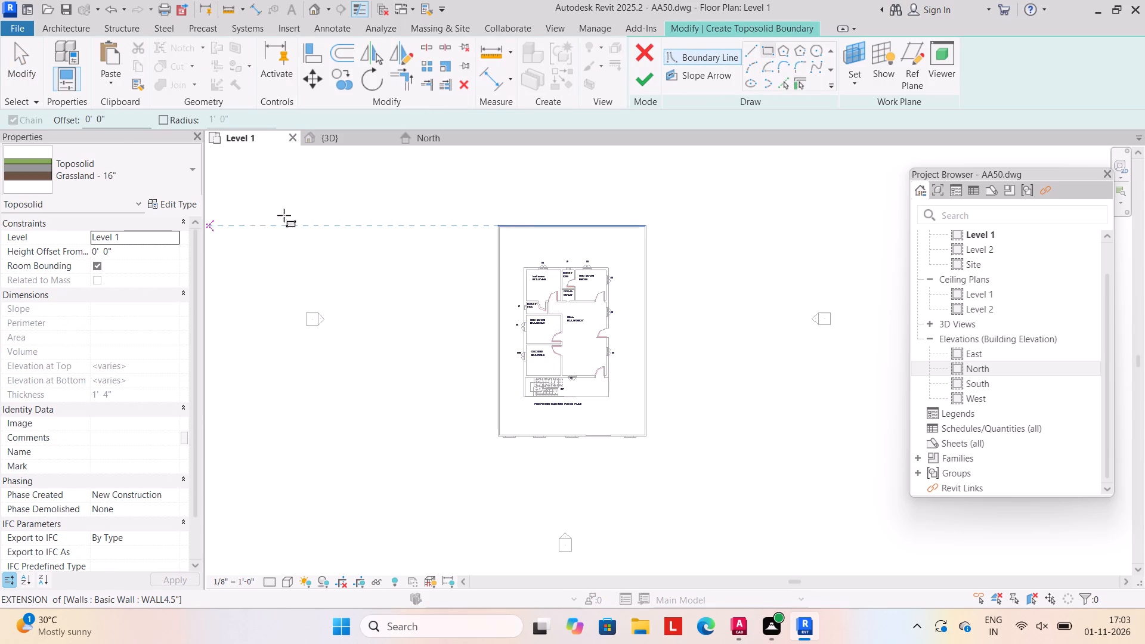
left_click(478, 179)
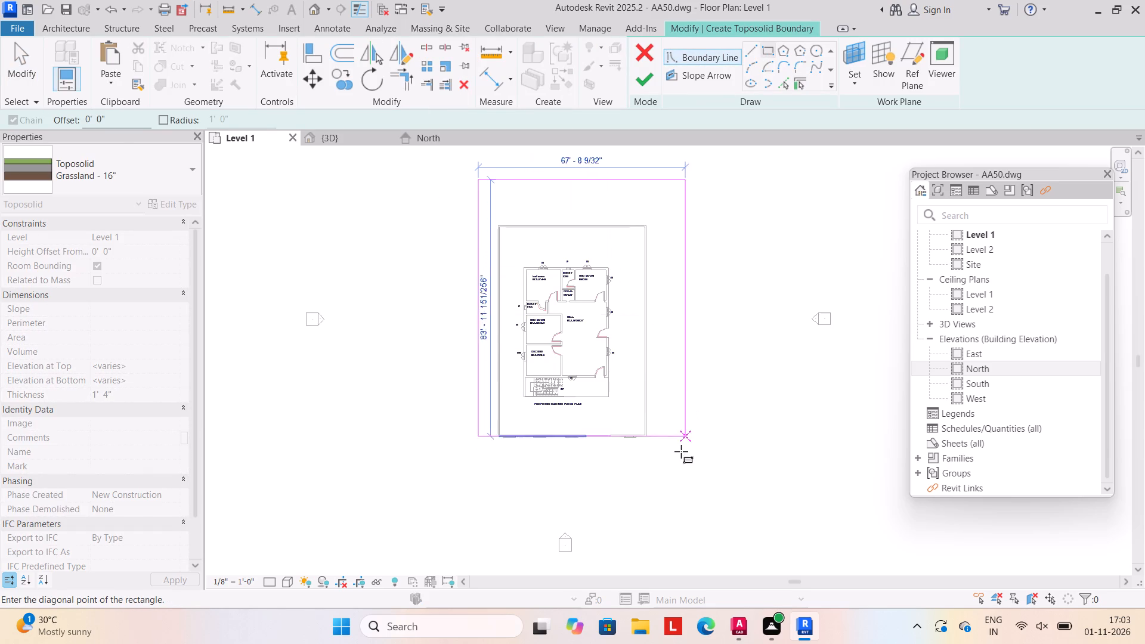
left_click(672, 491)
left_click(646, 76)
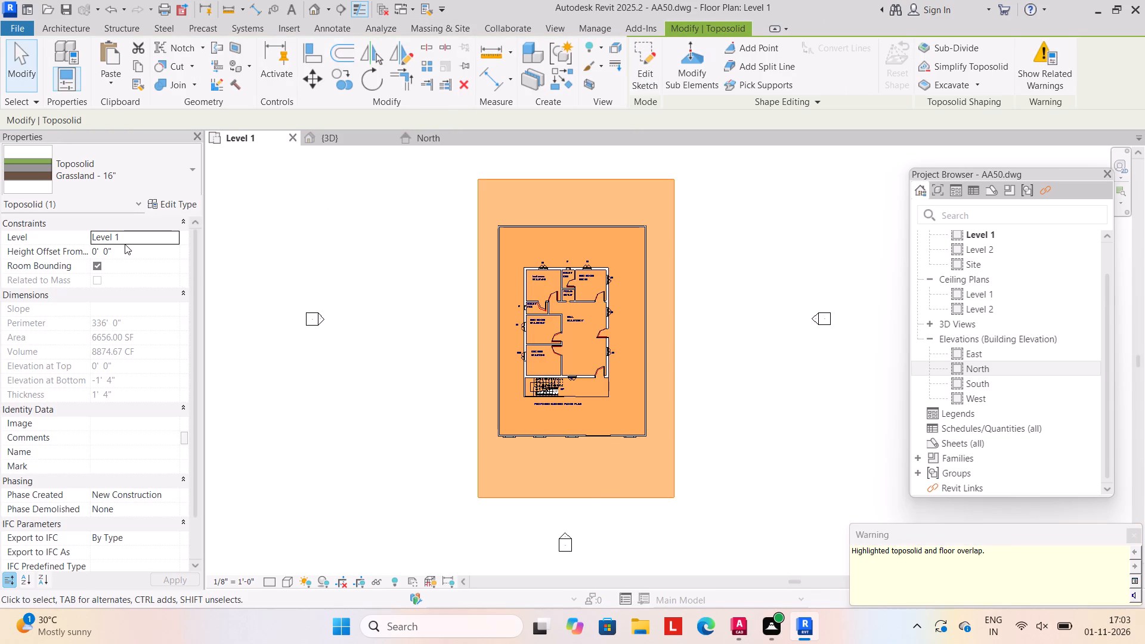
Set the toposolid's height offset from Level 1 to -6".
left_click(123, 253)
type("-6\"")
key("Return")
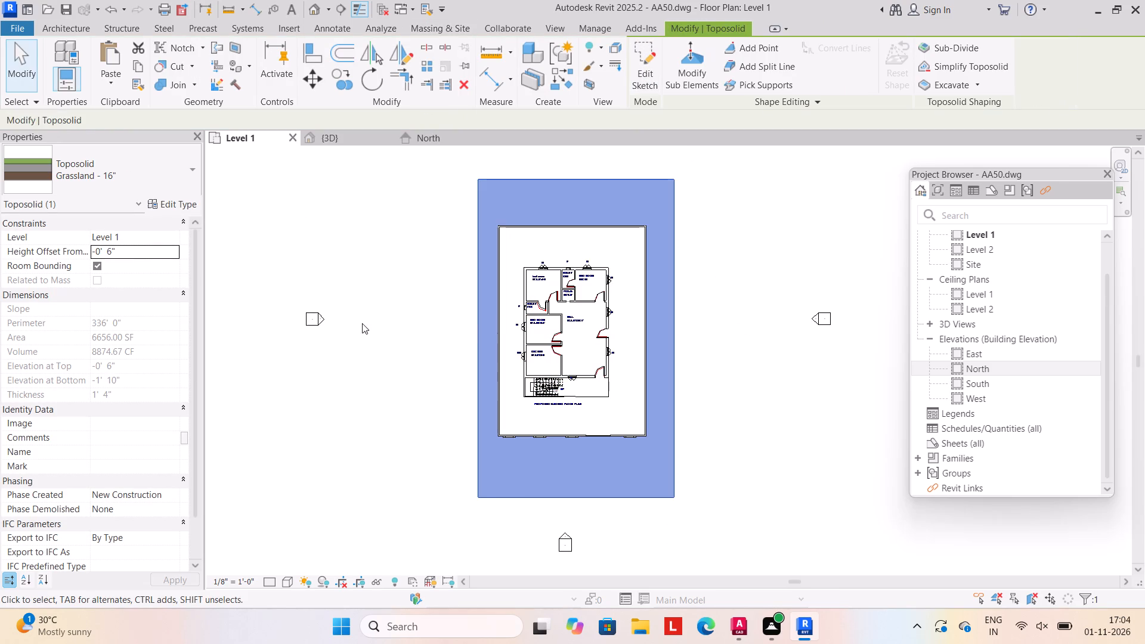
left_click(362, 323)
In the 3D view, start an in-place component in the Generic Models category, keeping the suggested name.
left_click(331, 132)
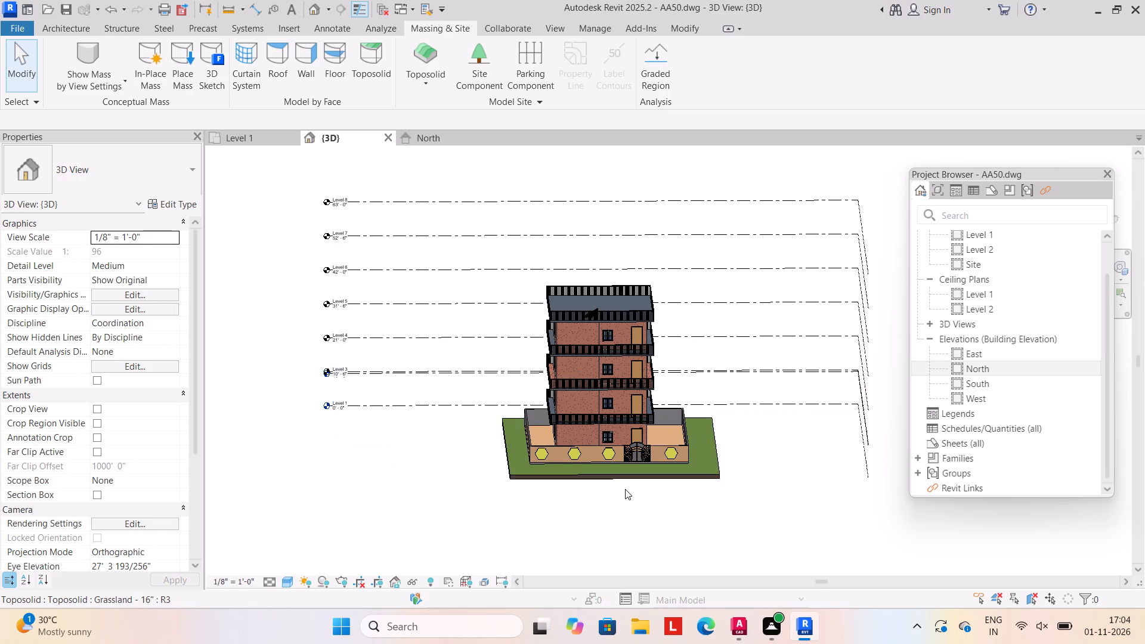
left_click(57, 24)
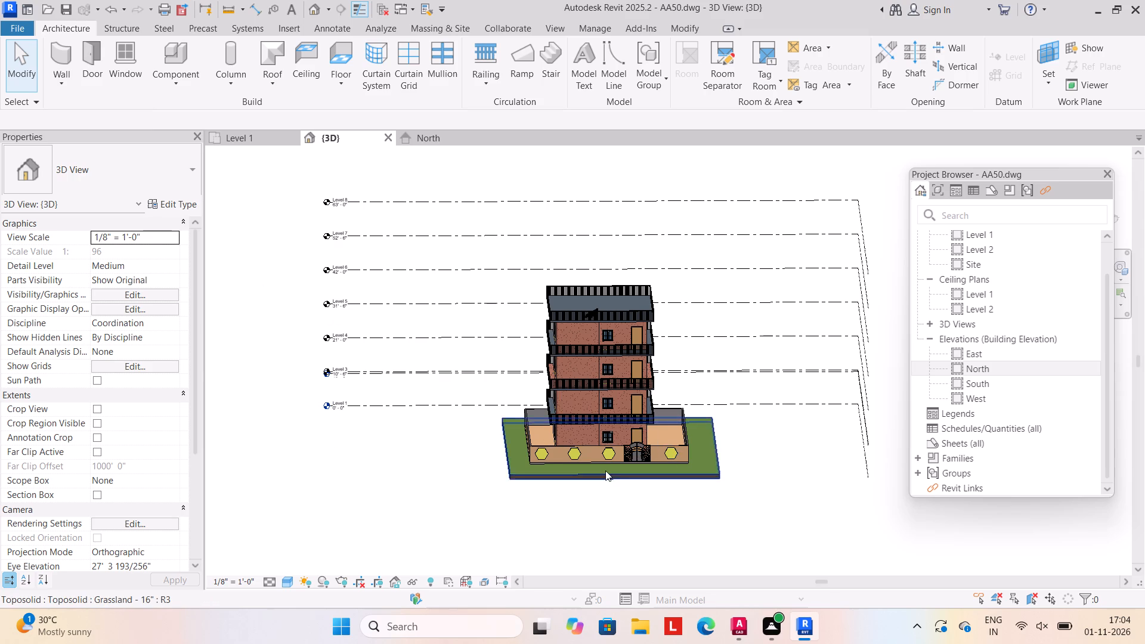
scroll(605, 471, "up", 3)
middle_click_drag(592, 467, 621, 442)
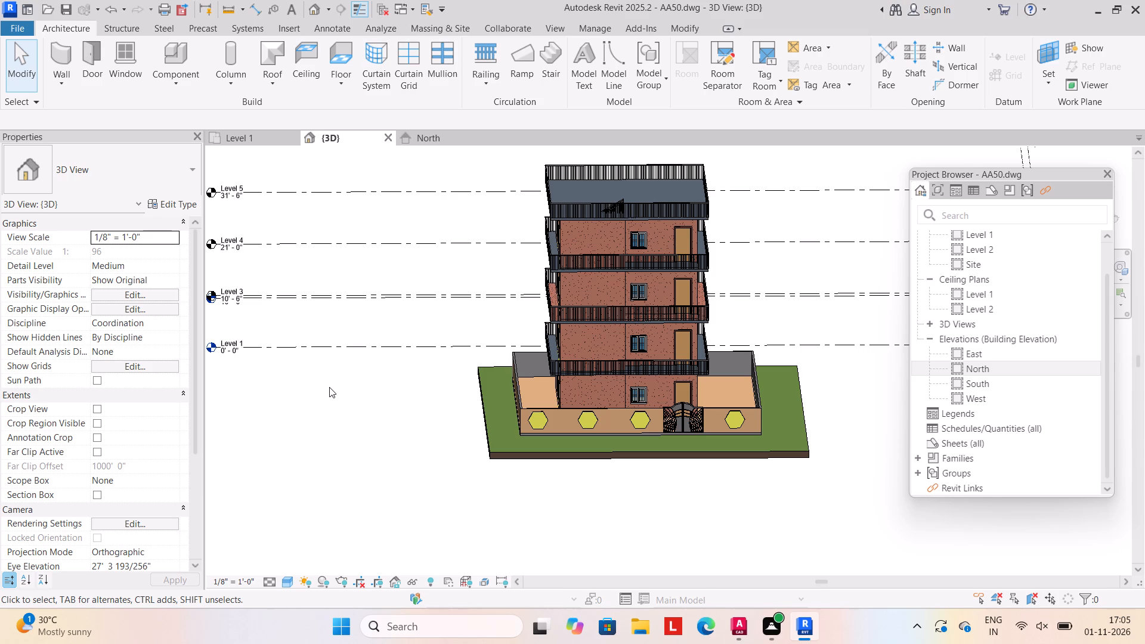
scroll(631, 484, "up", 3)
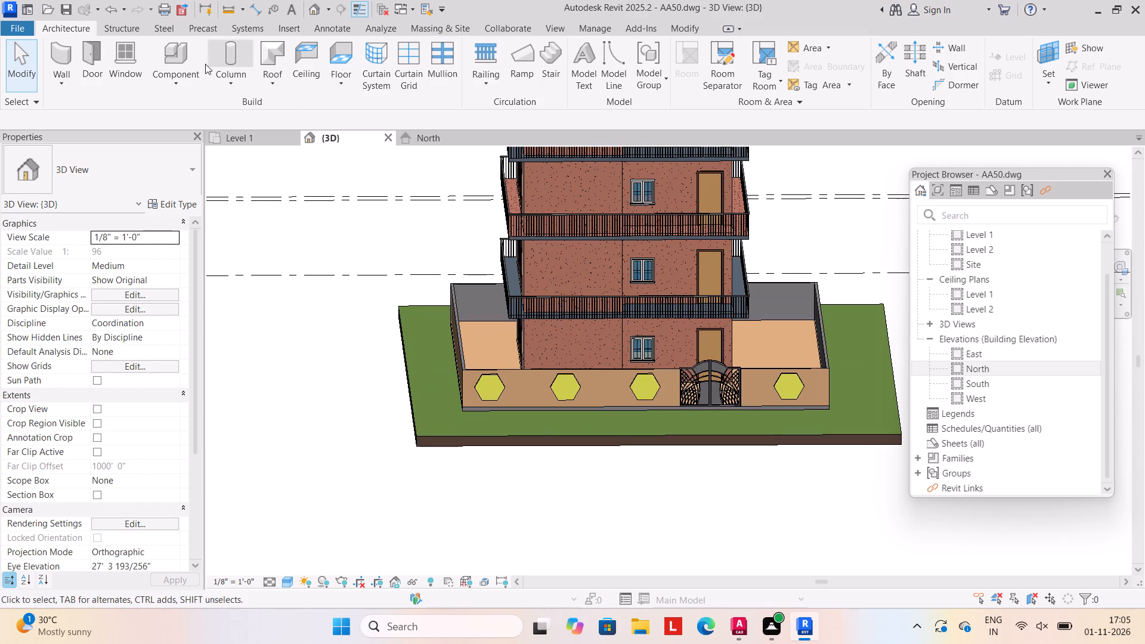
left_click(180, 87)
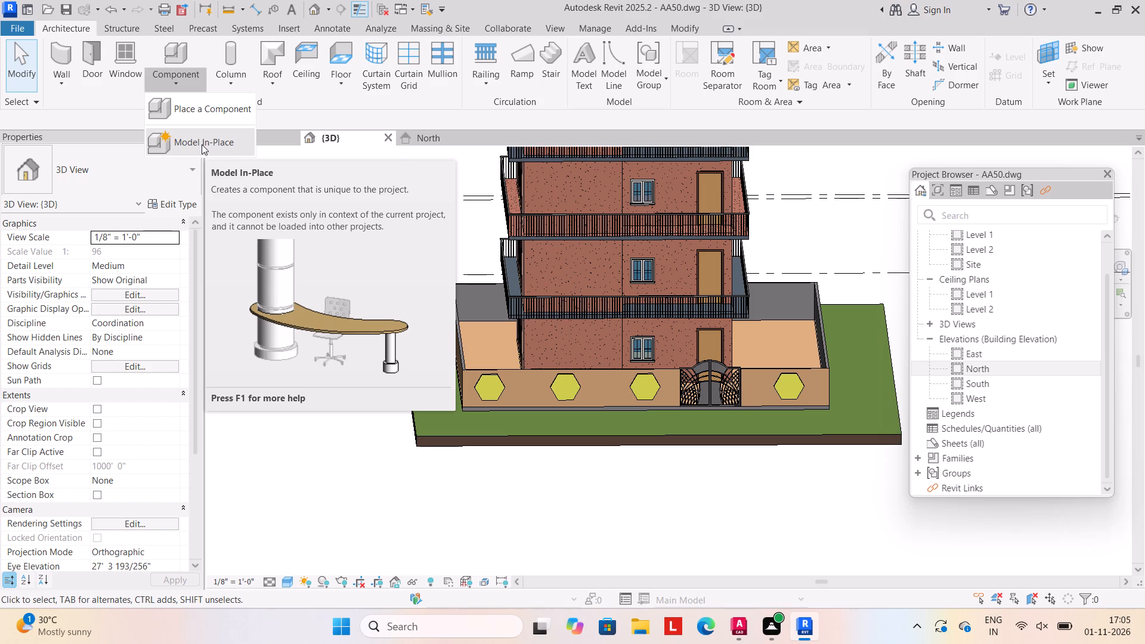
left_click(122, 104)
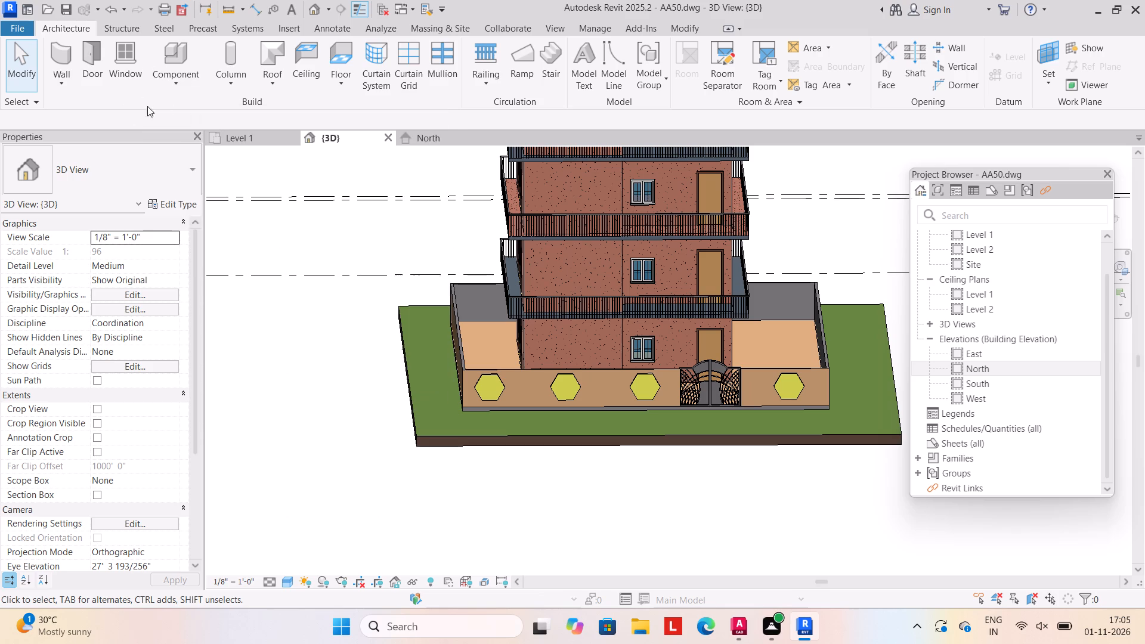
left_click(169, 85)
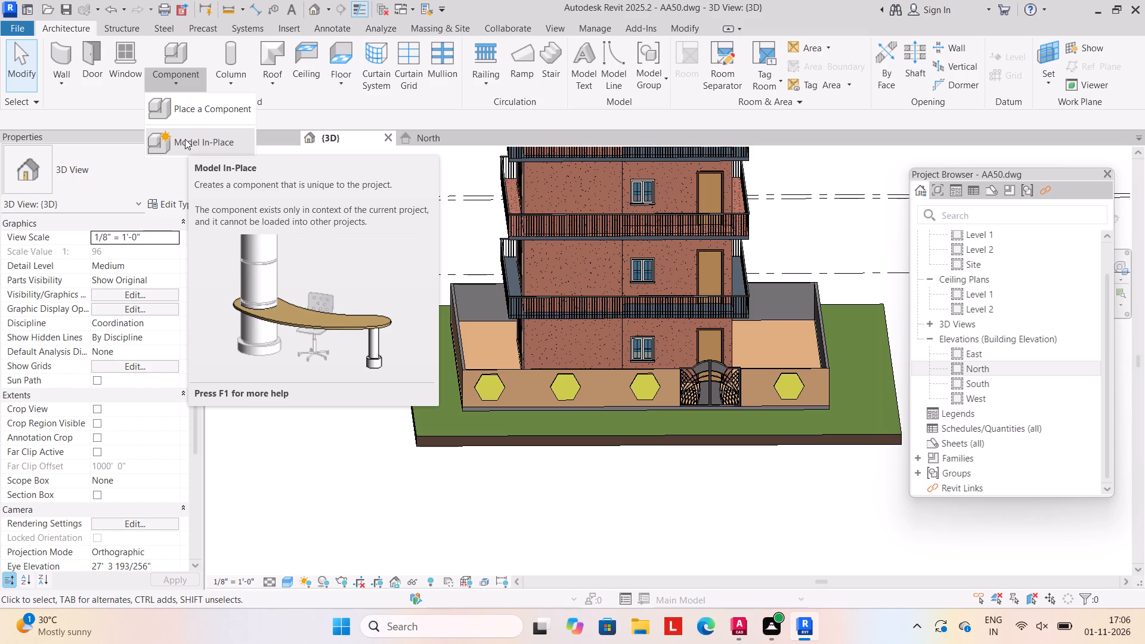
left_click(185, 139)
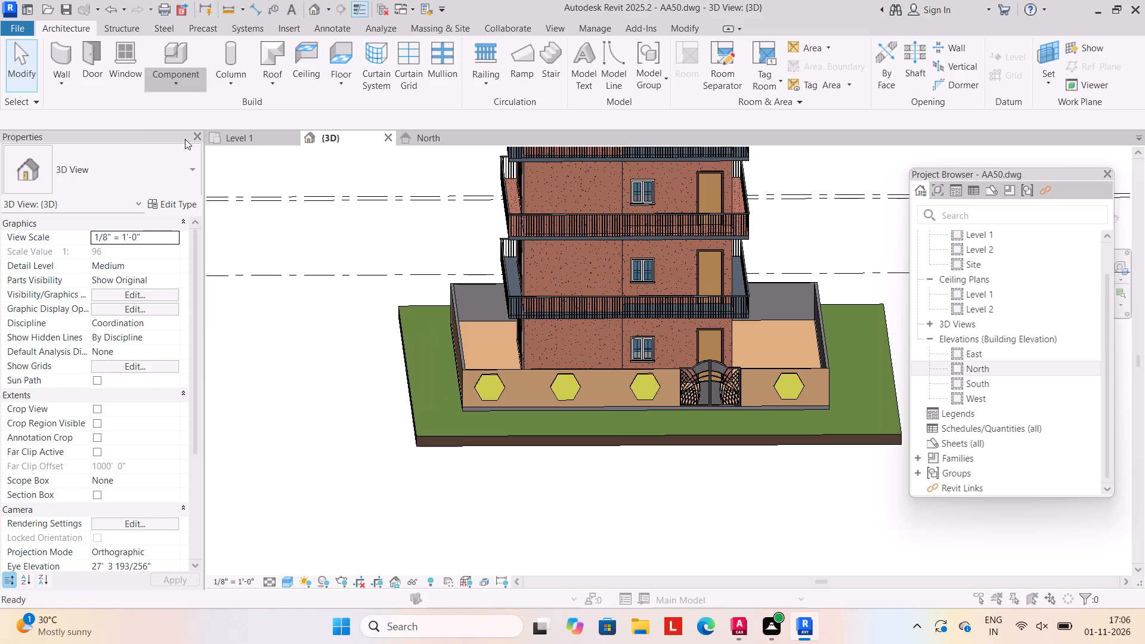
scroll(571, 314, "down", 10)
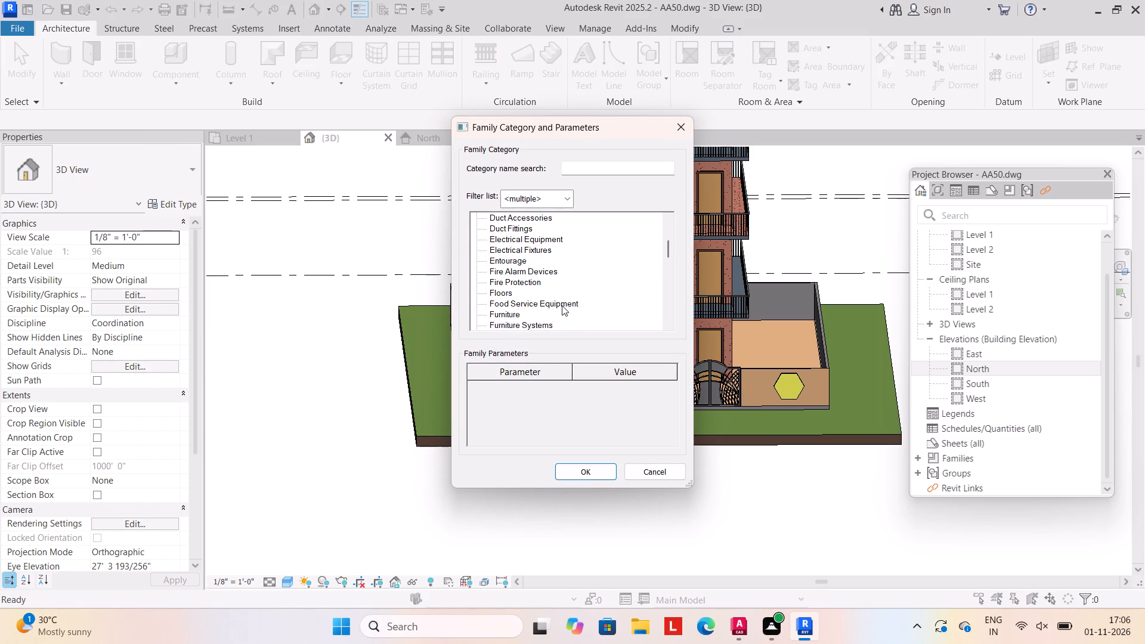
scroll(562, 305, "down", 7)
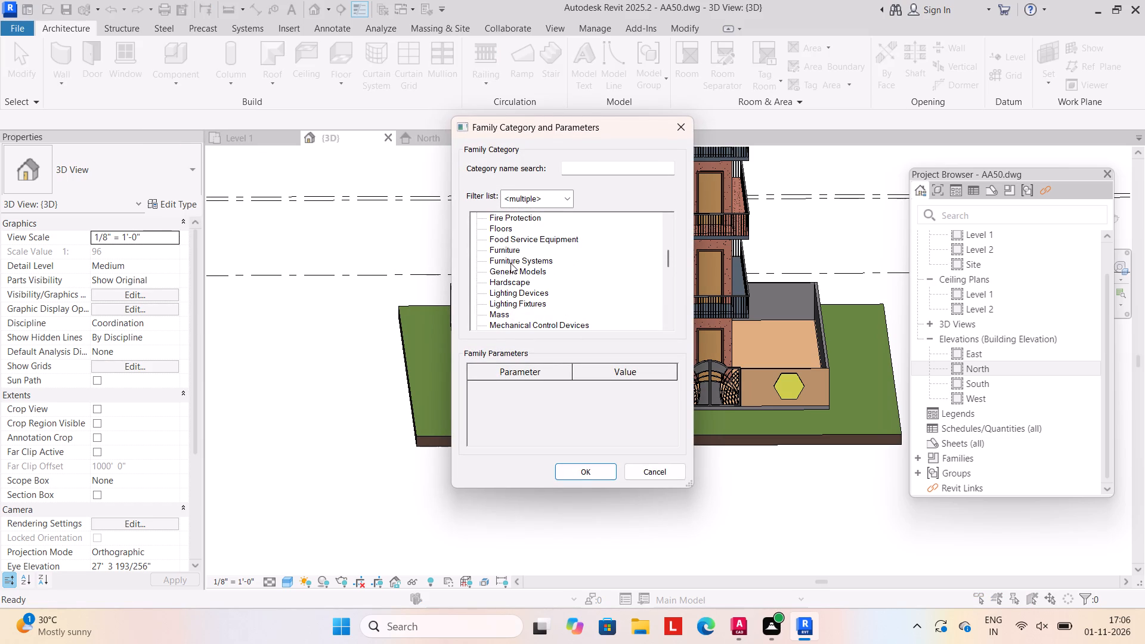
left_click(510, 263)
left_click(575, 469)
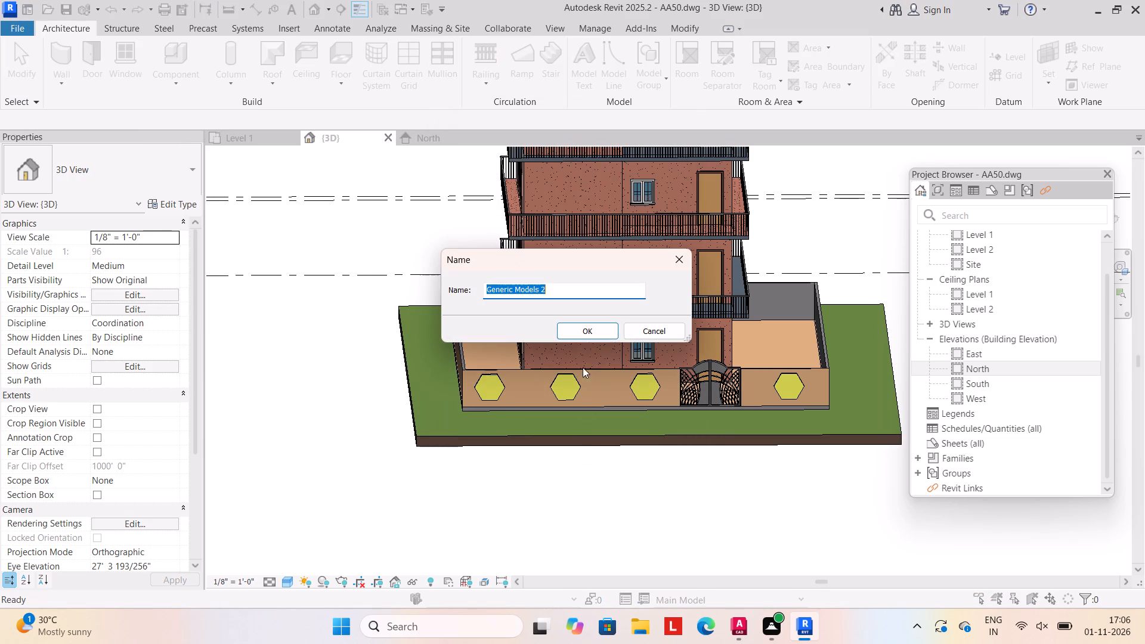
left_click(583, 331)
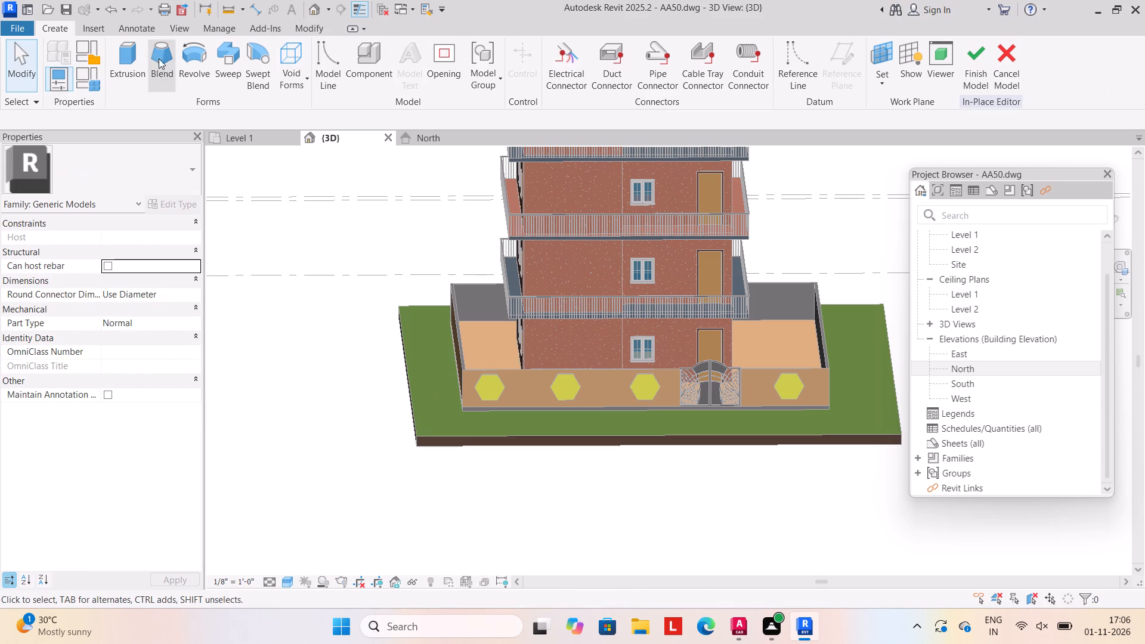
Extrude a rectangular strip about 64' by 12' on the toposolid's top face in front of the gate, 6" deep, and finish the in-place model.
left_click(129, 67)
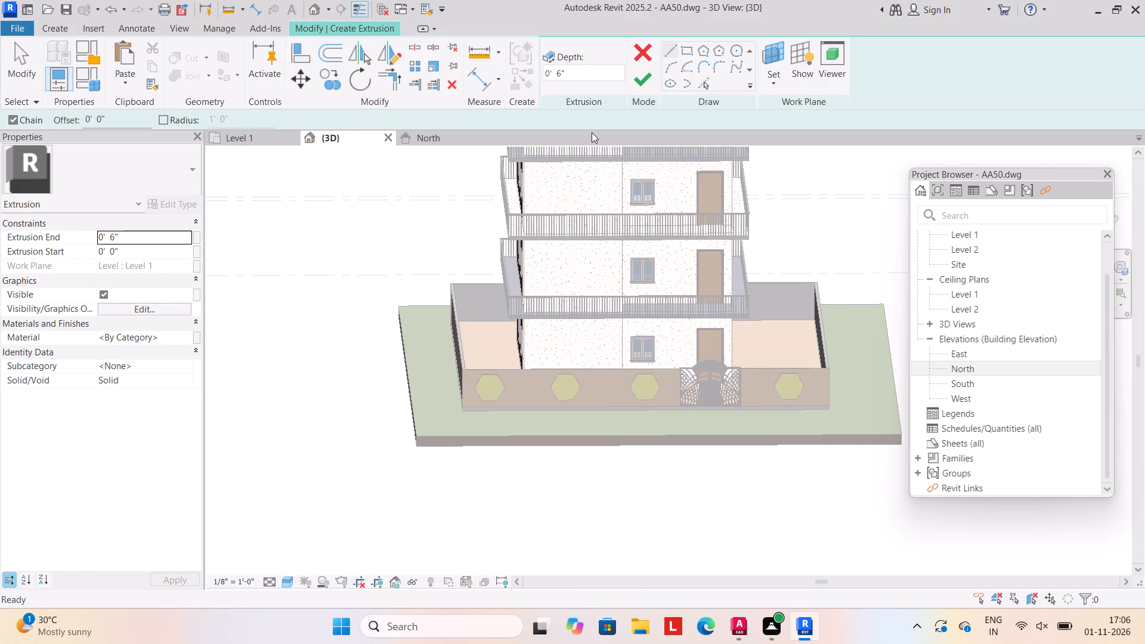
left_click(776, 88)
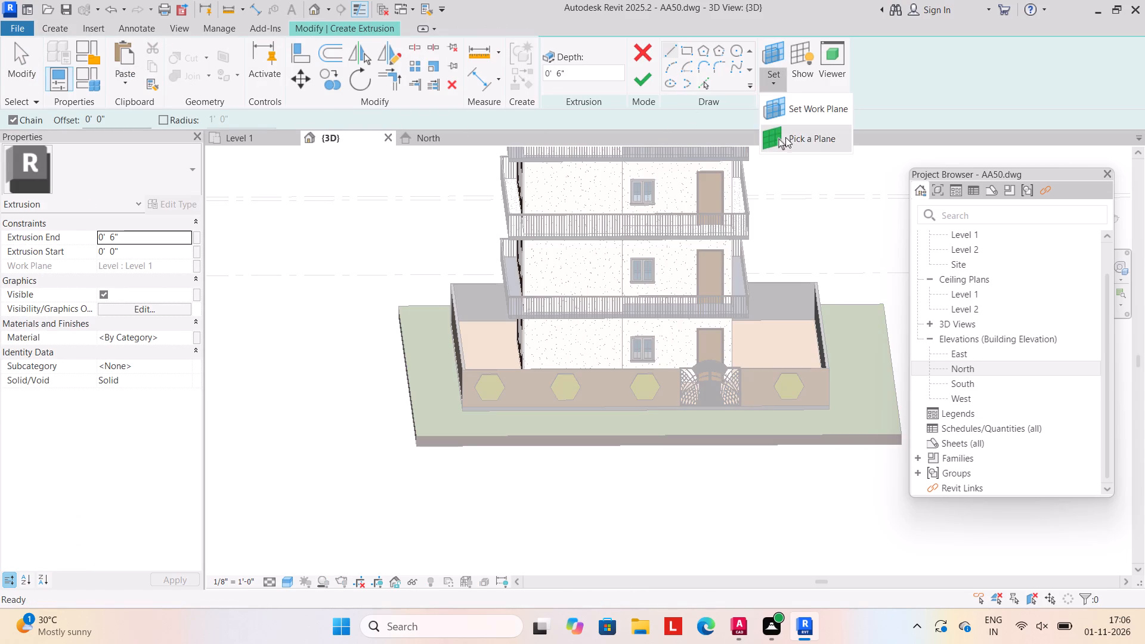
left_click(787, 147)
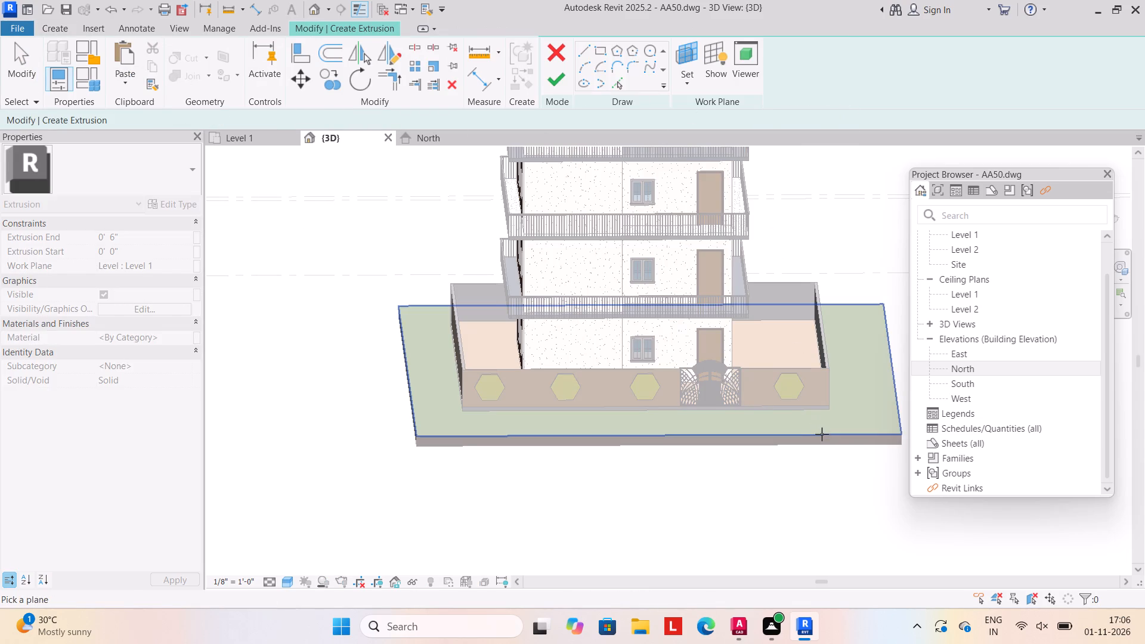
left_click(822, 434)
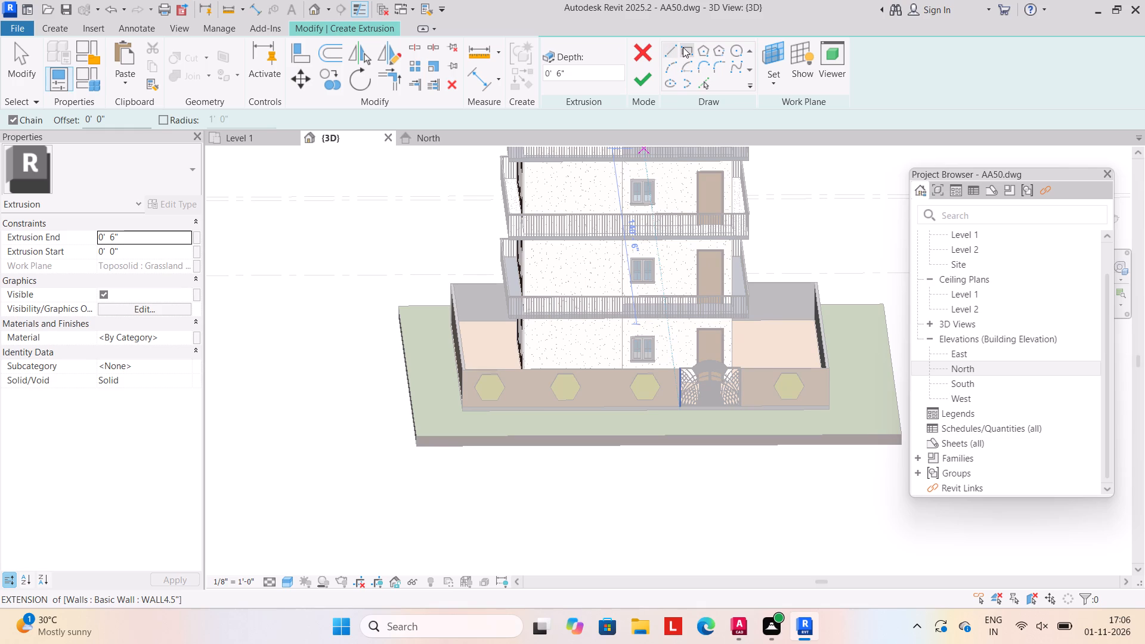
left_click(683, 47)
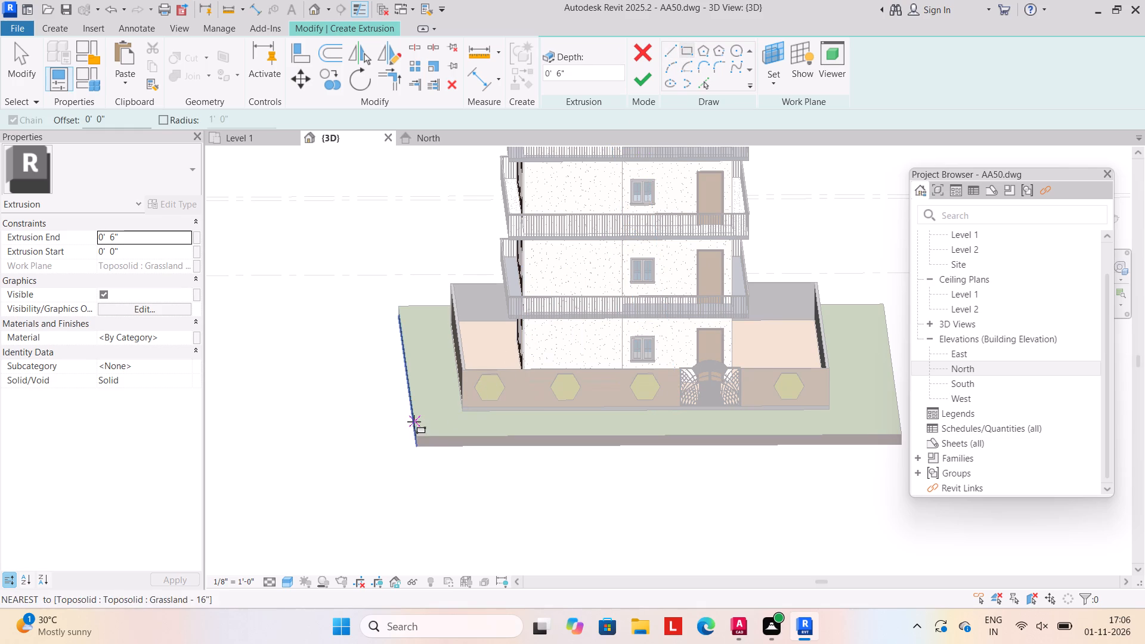
left_click_drag(420, 434, 427, 425)
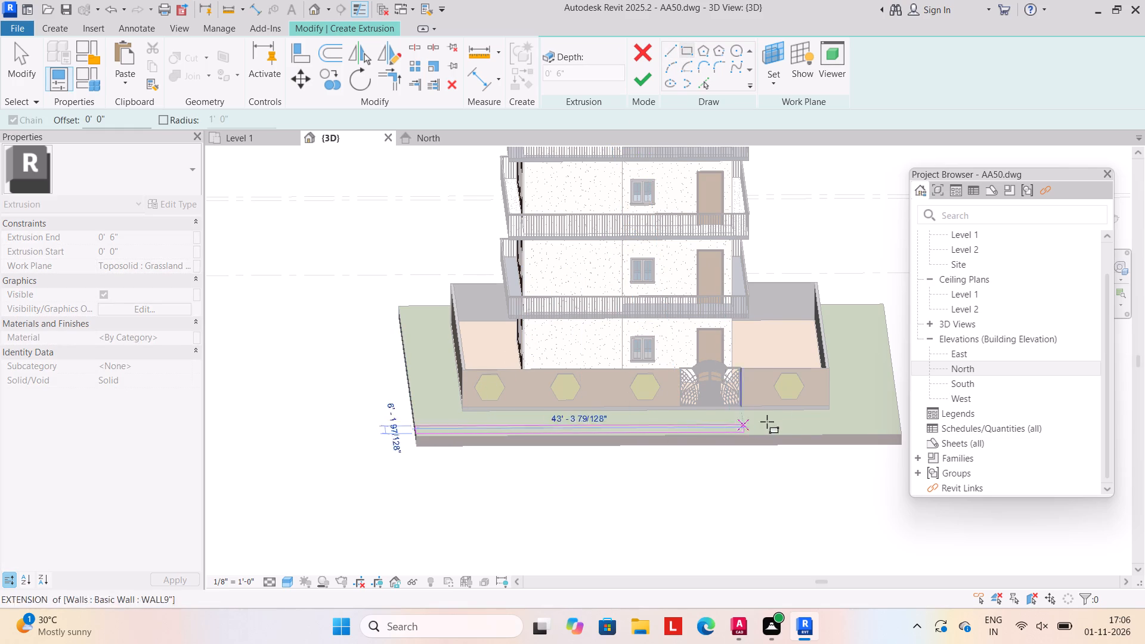
left_click(895, 416)
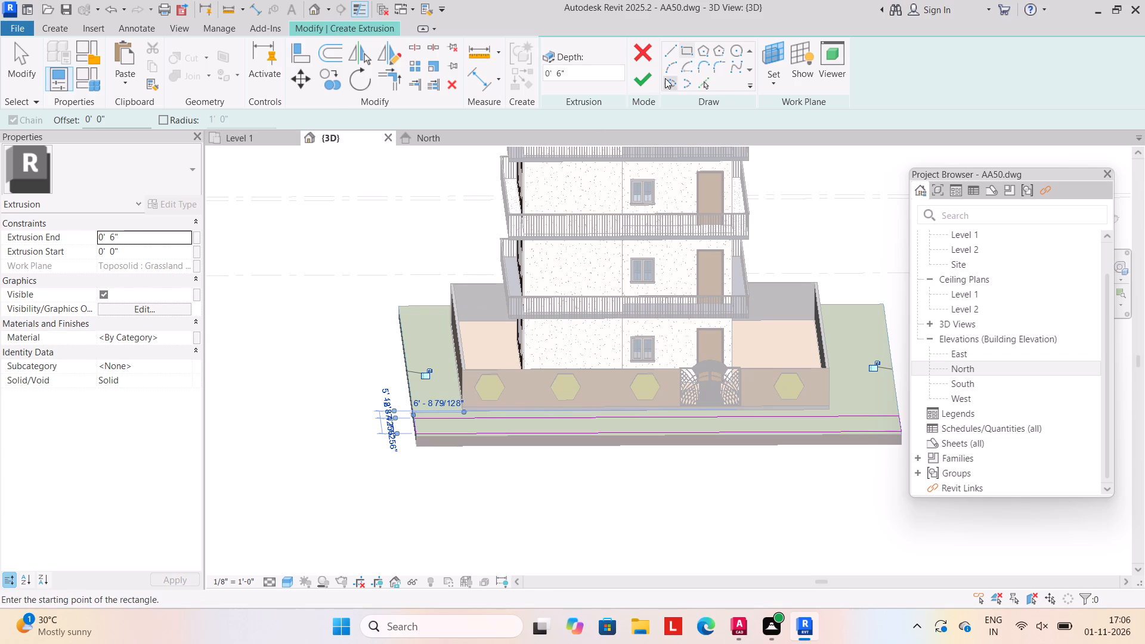
left_click(644, 79)
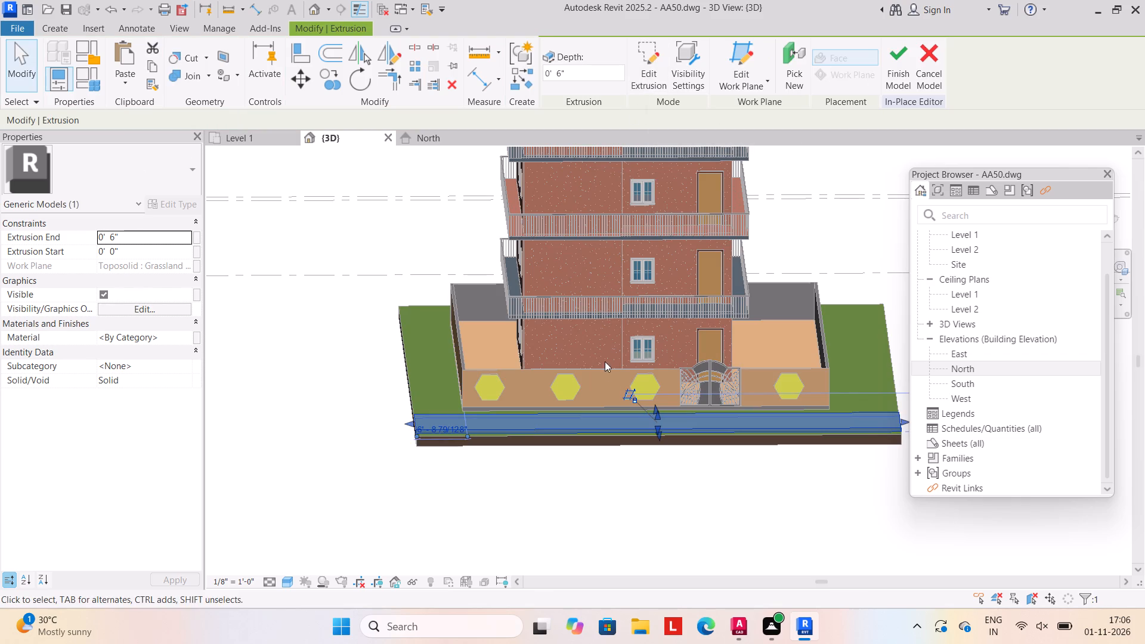
left_click(890, 76)
scroll(670, 414, "down", 1)
middle_click_drag(653, 416, 608, 438)
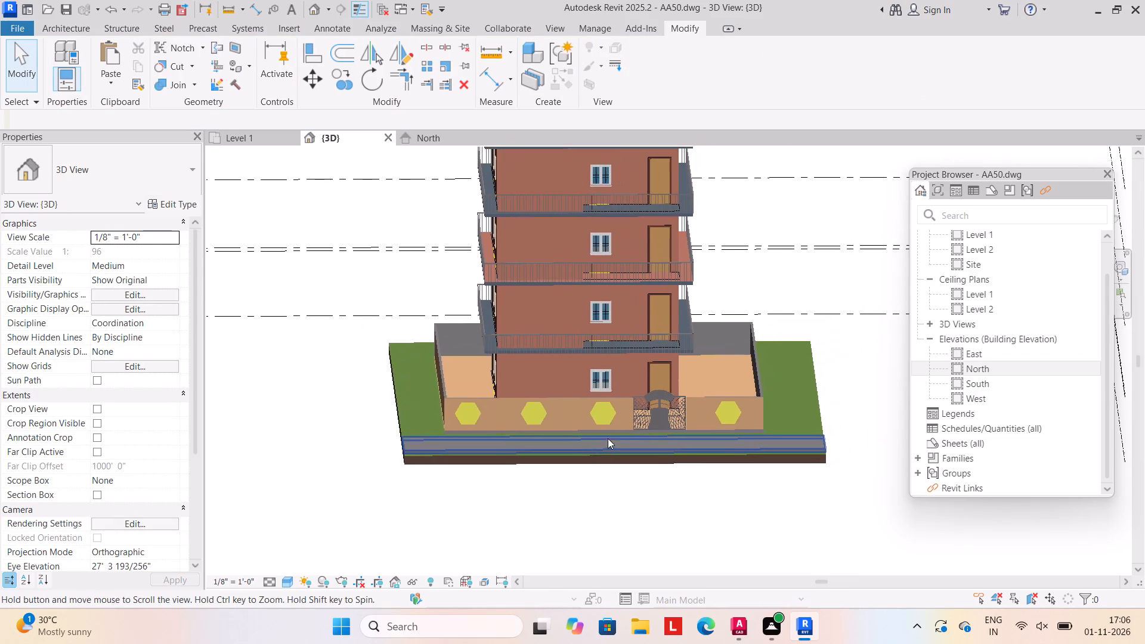
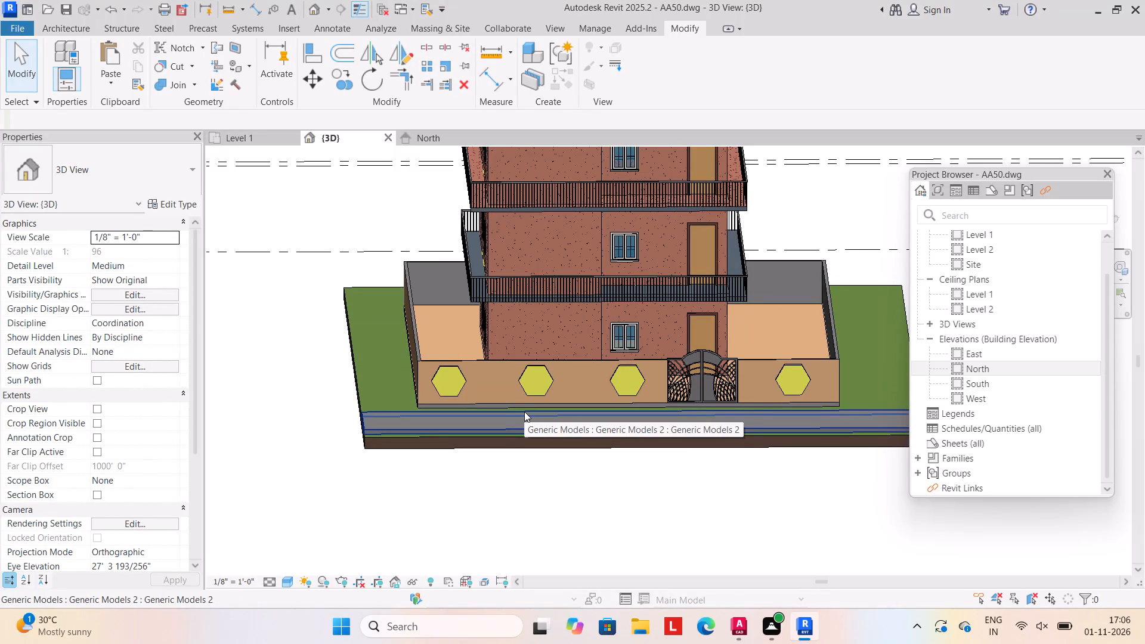
Edit the front road strip in place, adding a 6"-deep rectangular extrusion about 6' wide along the toposolid's gate-end side edge, and finish the model.
scroll(622, 441, "down", 1)
middle_click_drag(622, 441, 576, 447)
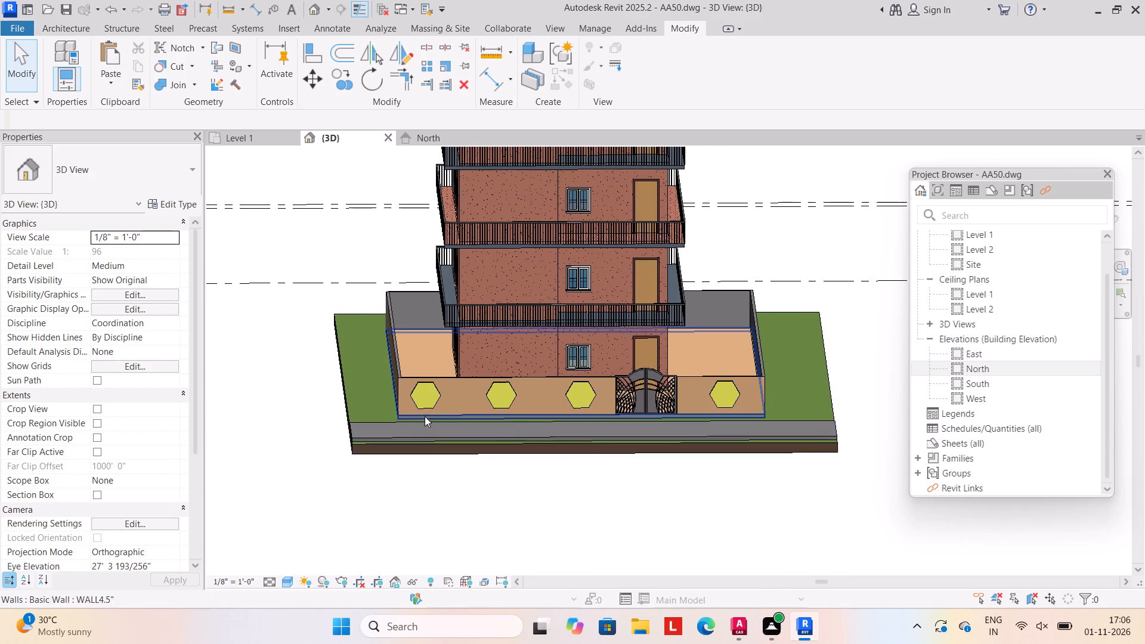
left_click(421, 432)
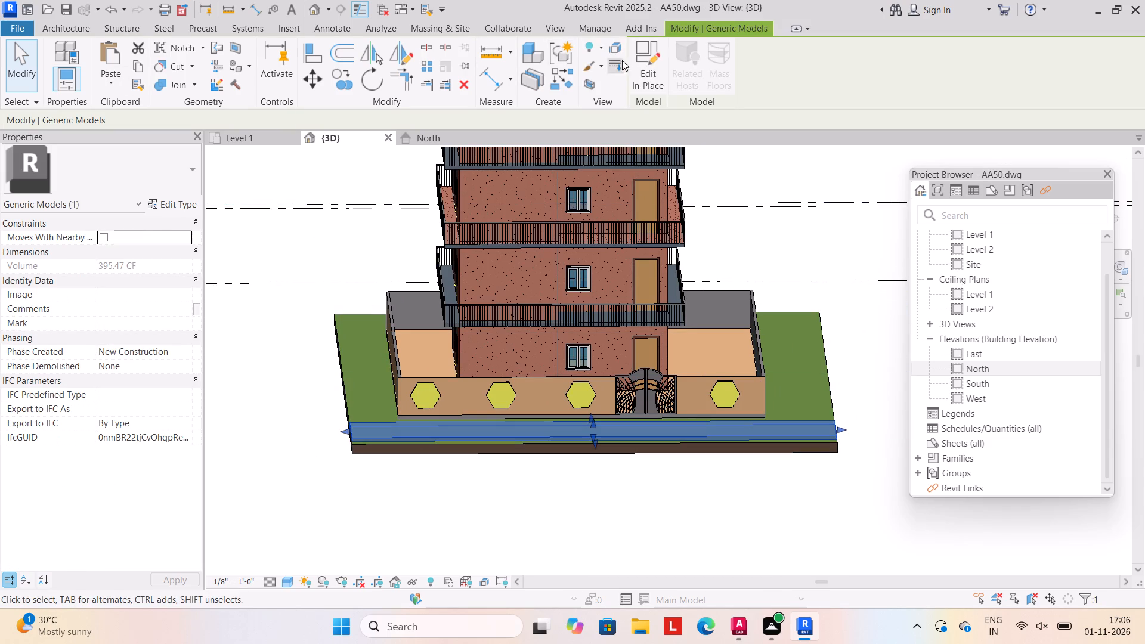
left_click(651, 83)
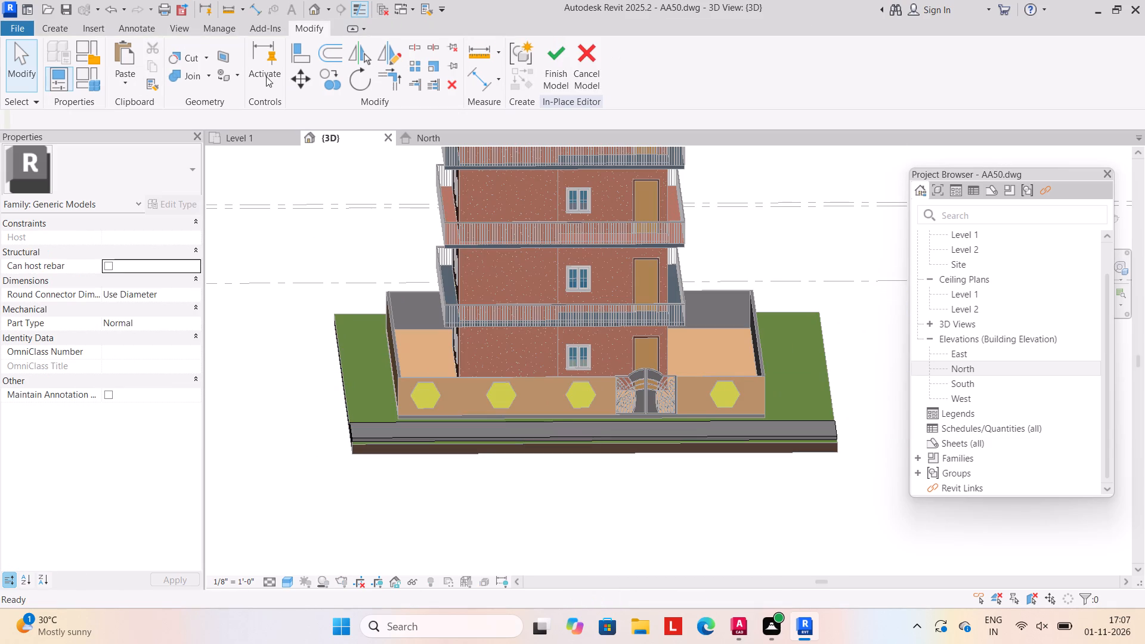
left_click(58, 28)
left_click(131, 61)
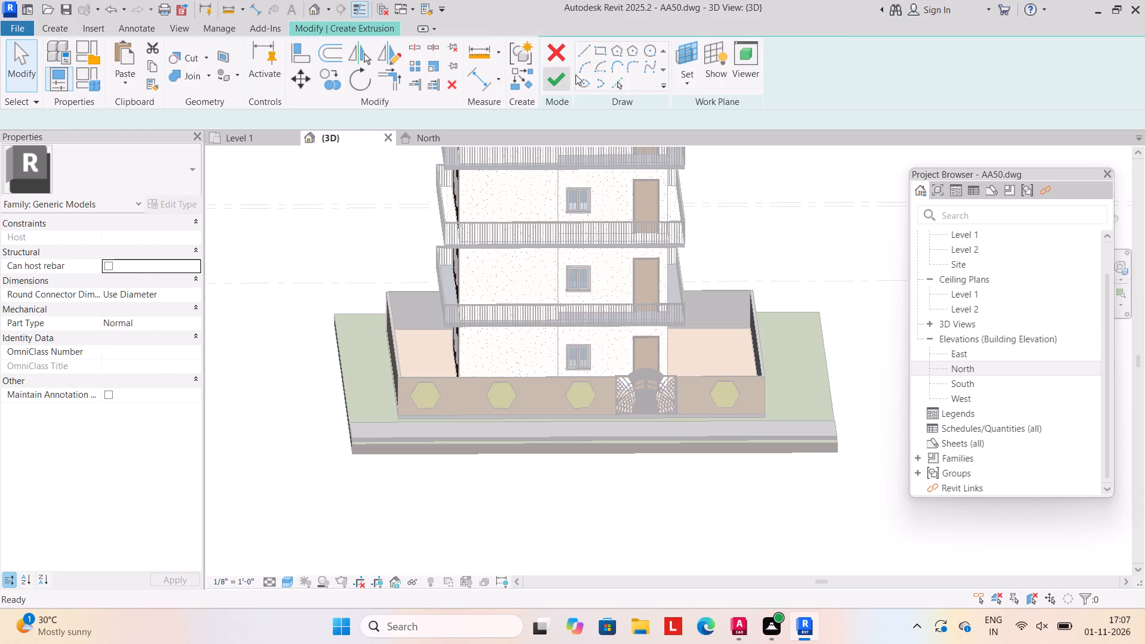
left_click(769, 88)
left_click(782, 135)
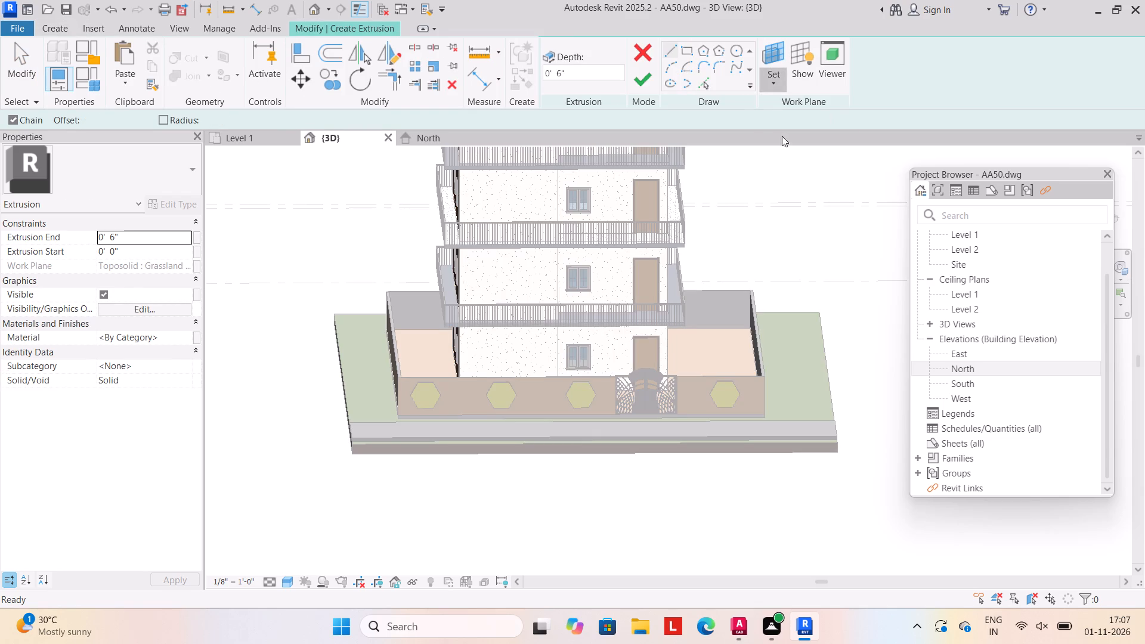
left_click(826, 332)
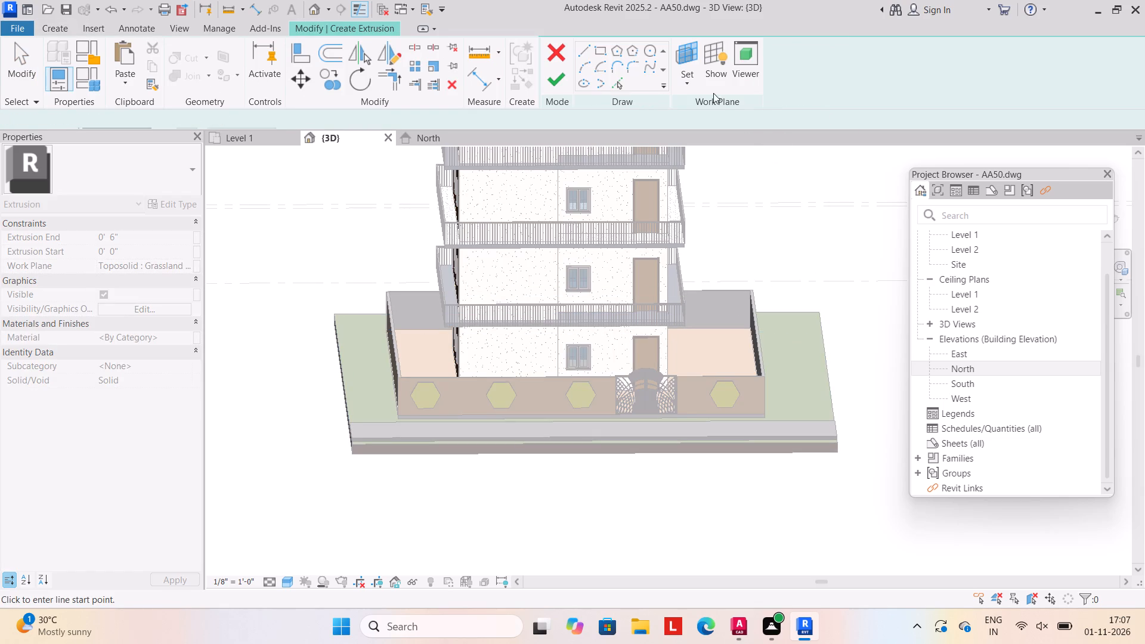
left_click(684, 47)
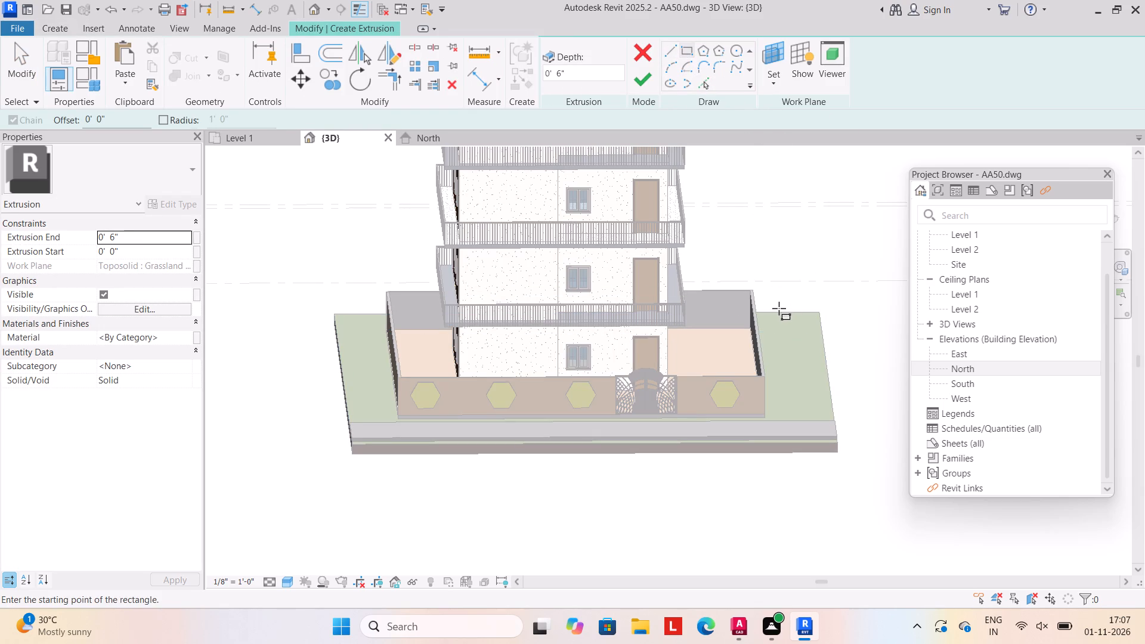
left_click_drag(774, 310, 775, 315)
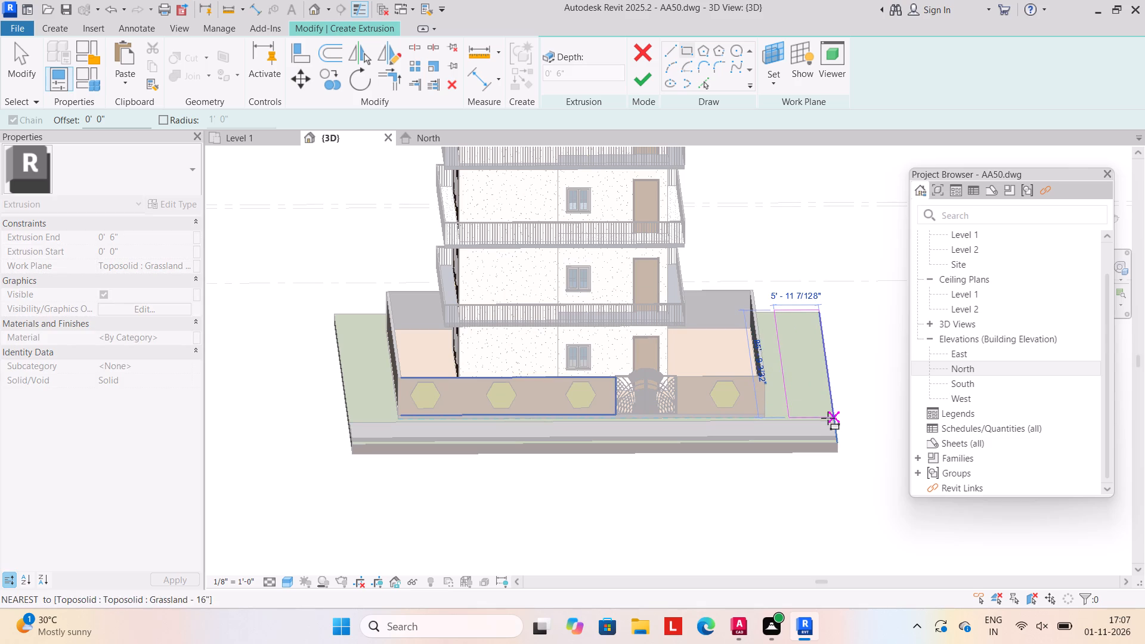
left_click(828, 420)
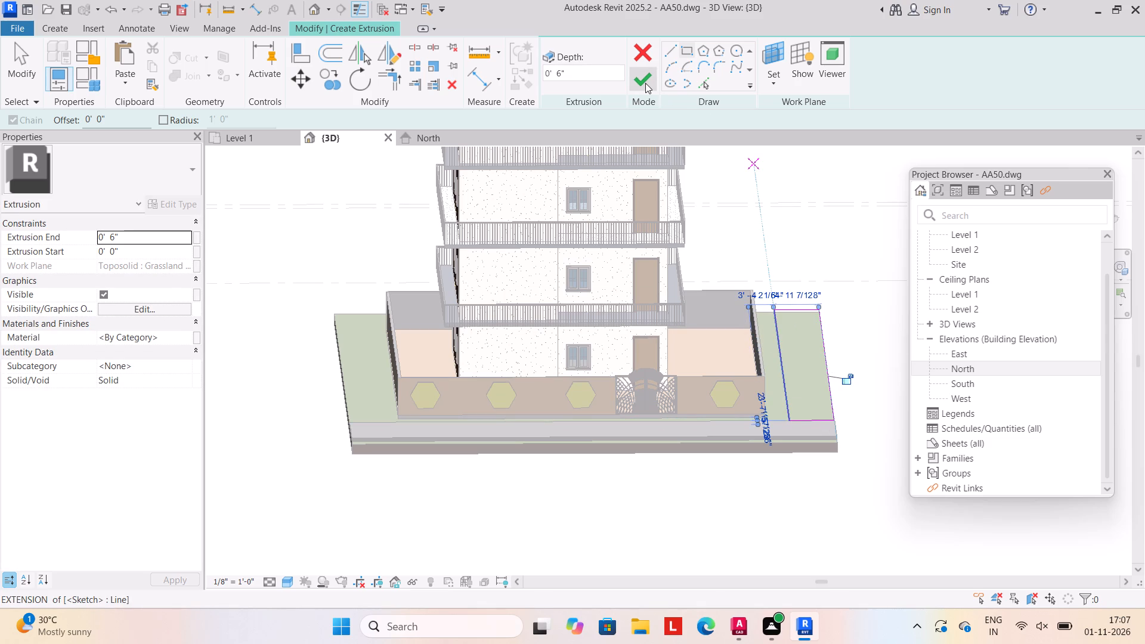
left_click(645, 83)
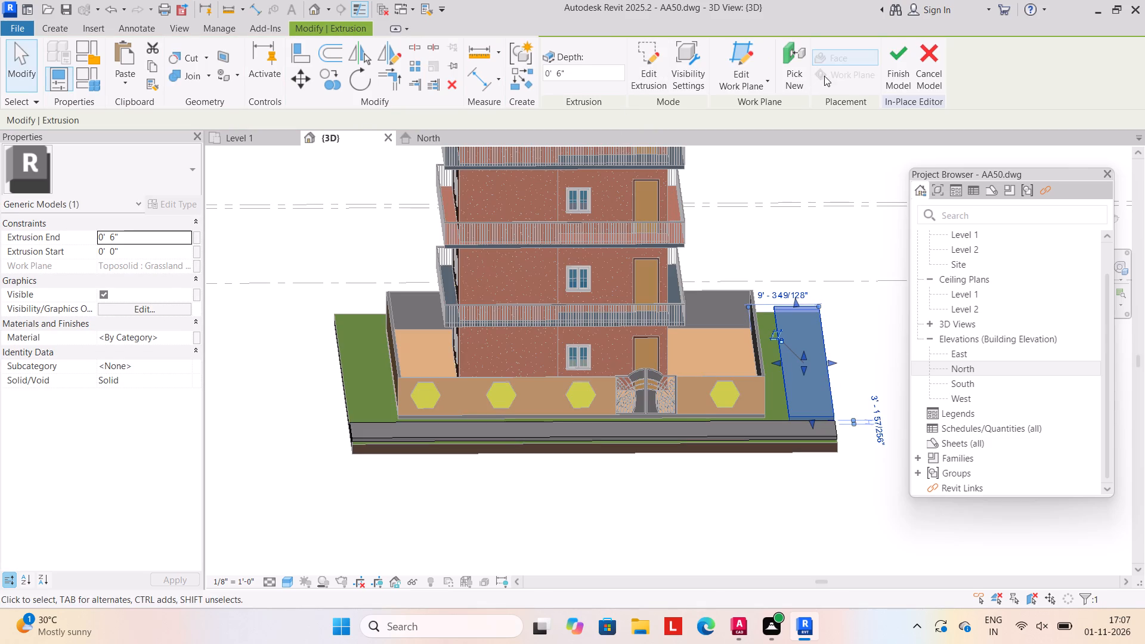
left_click(887, 73)
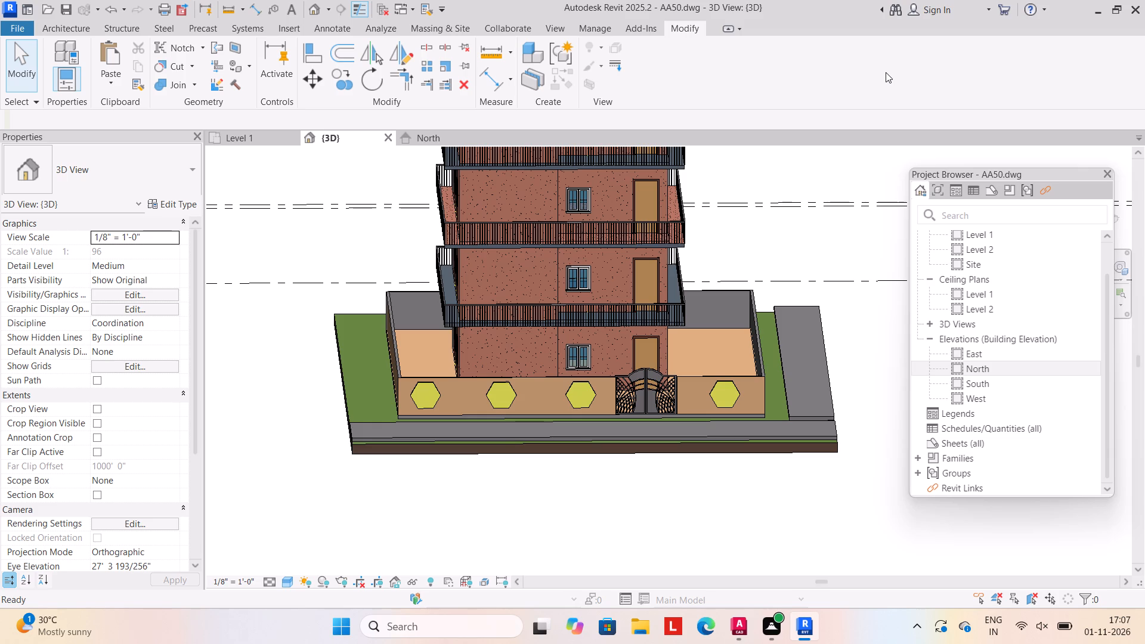
Examine the side and front road strips and the whole building with its compound in the 3D view.
left_click(804, 397)
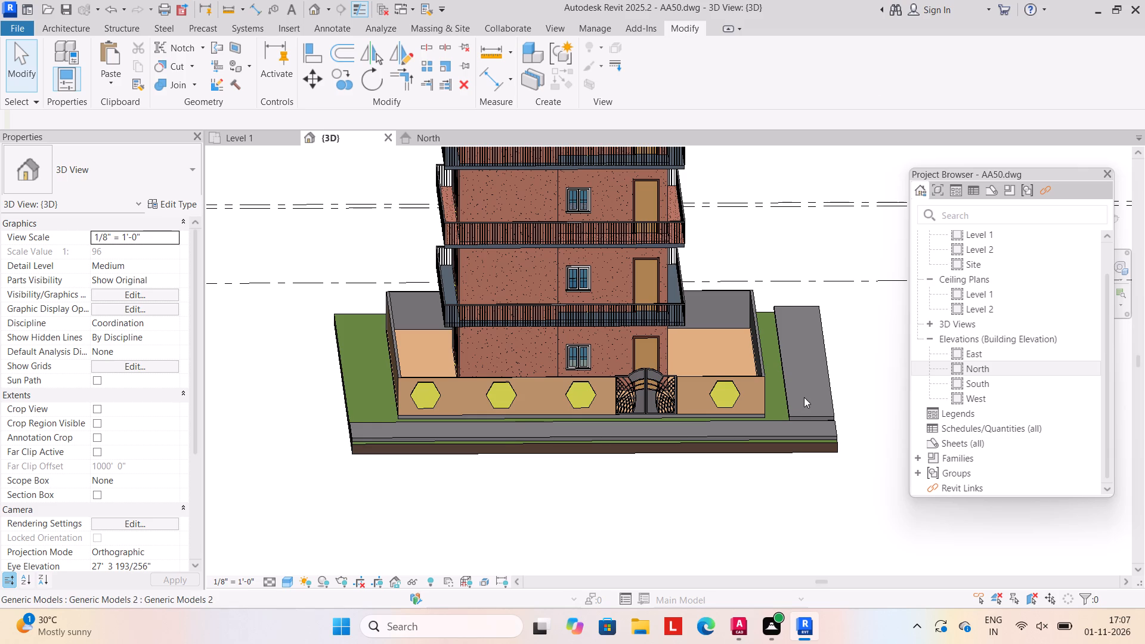
left_click(804, 416)
left_click(796, 369)
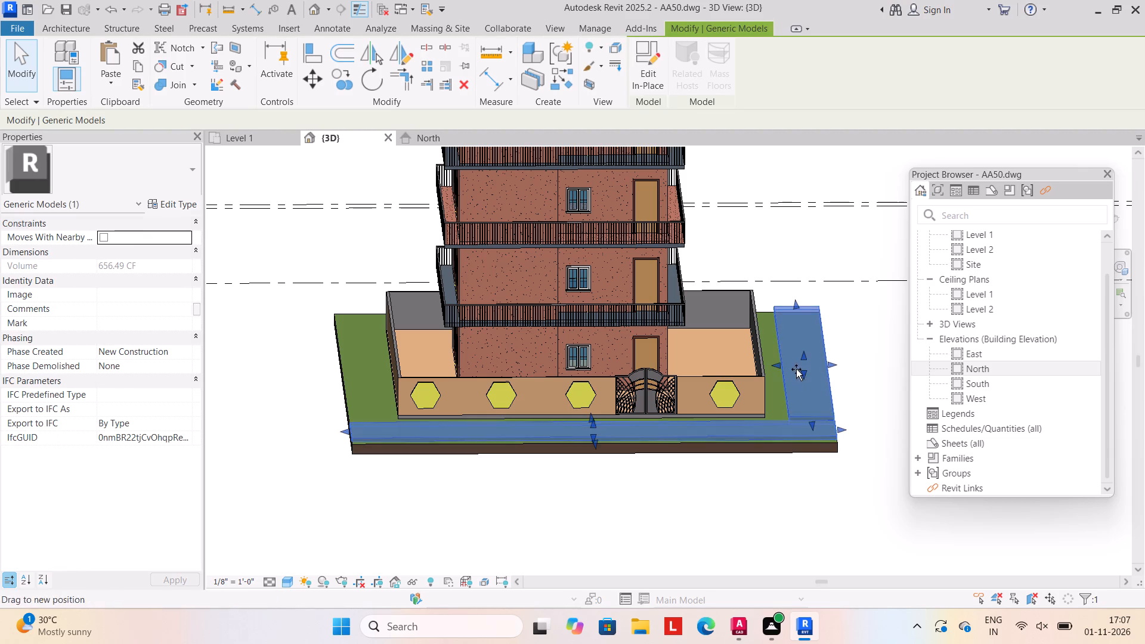
left_click(801, 334)
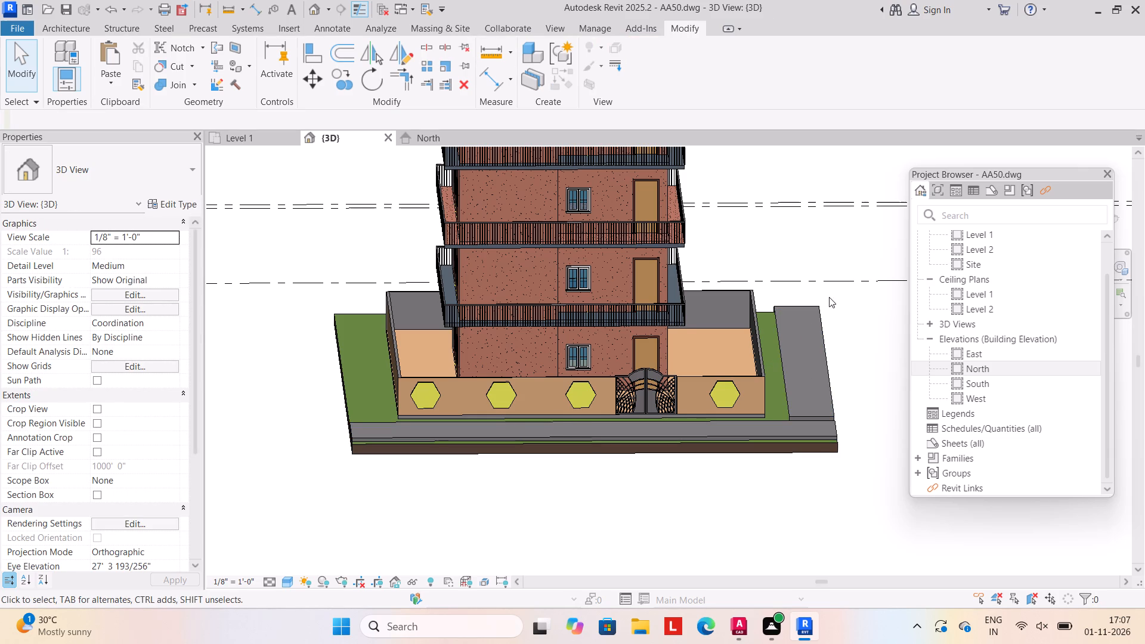
scroll(830, 302, "down", 1)
middle_click_drag(831, 303, 810, 326)
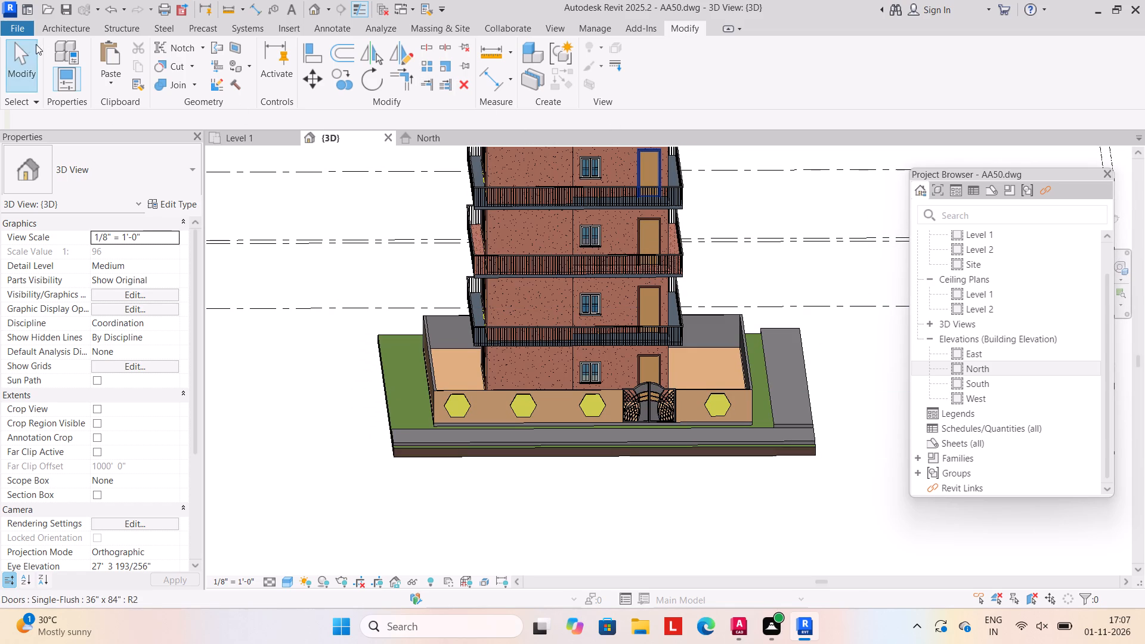
left_click(11, 56)
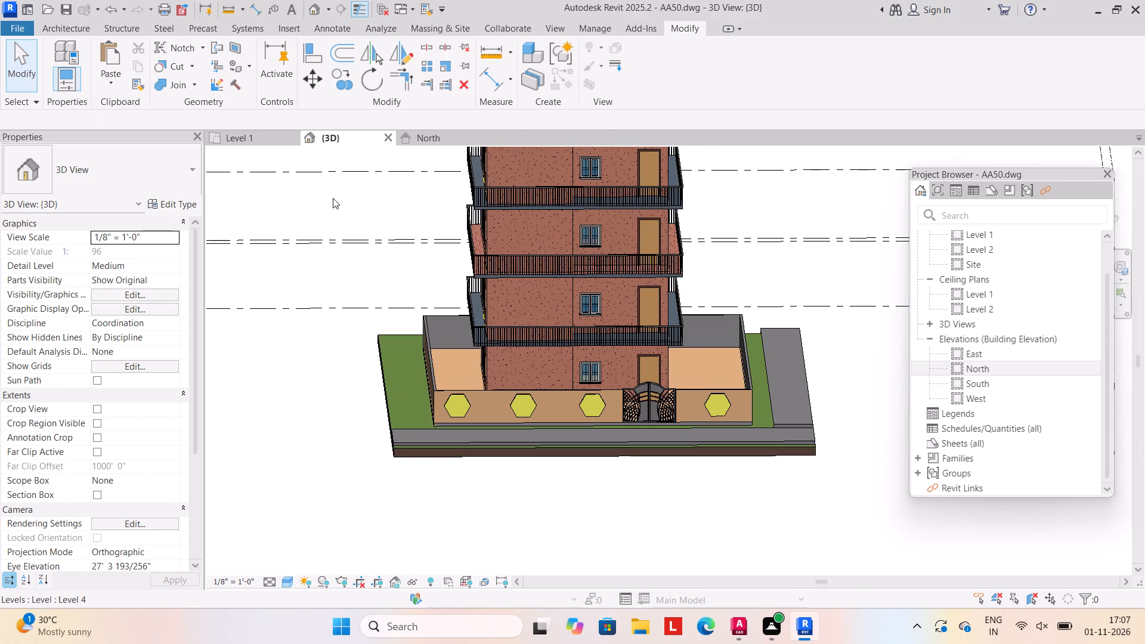
scroll(521, 292, "down", 2)
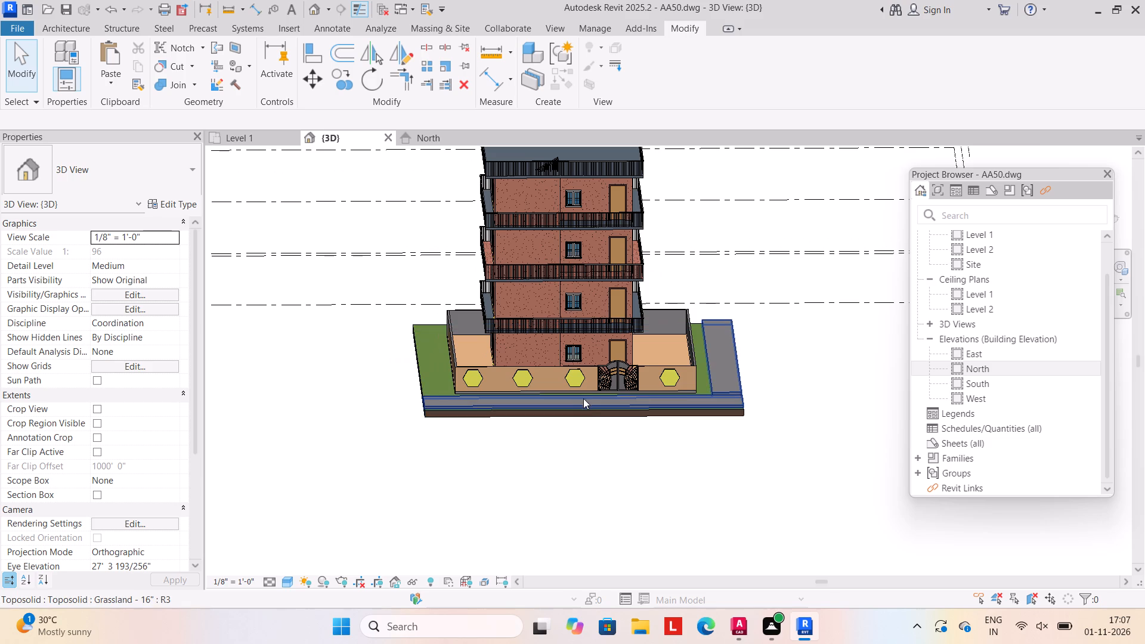
middle_click_drag(583, 417, 590, 363, "shift")
middle_click_drag(599, 391, 593, 443, "shift")
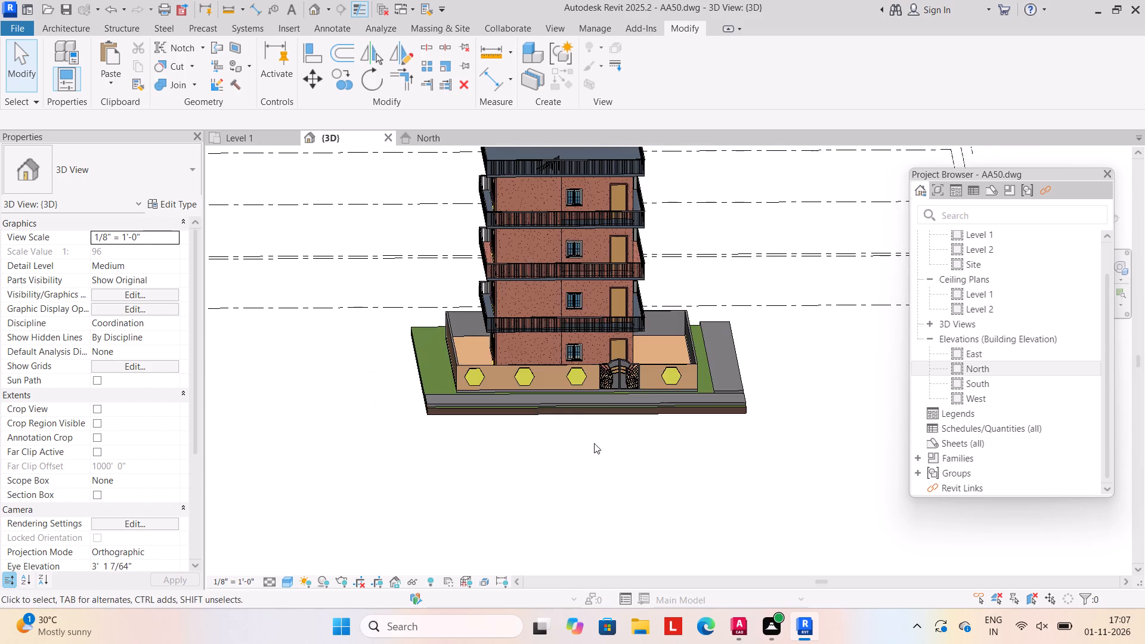
middle_click_drag(586, 428, 614, 470)
middle_click(618, 448, "shift")
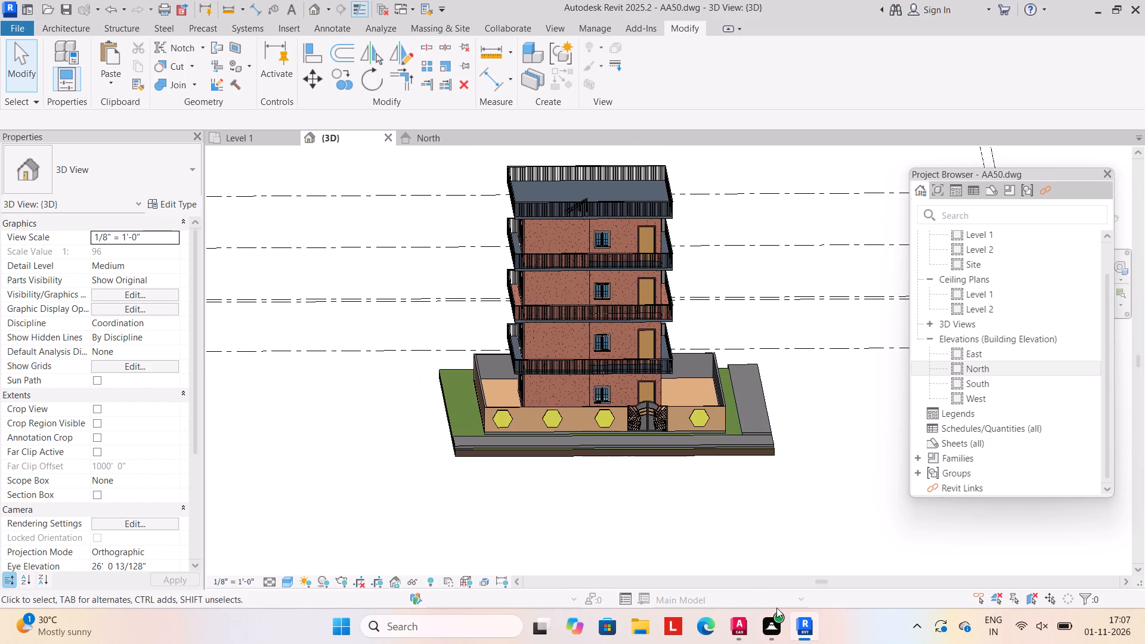
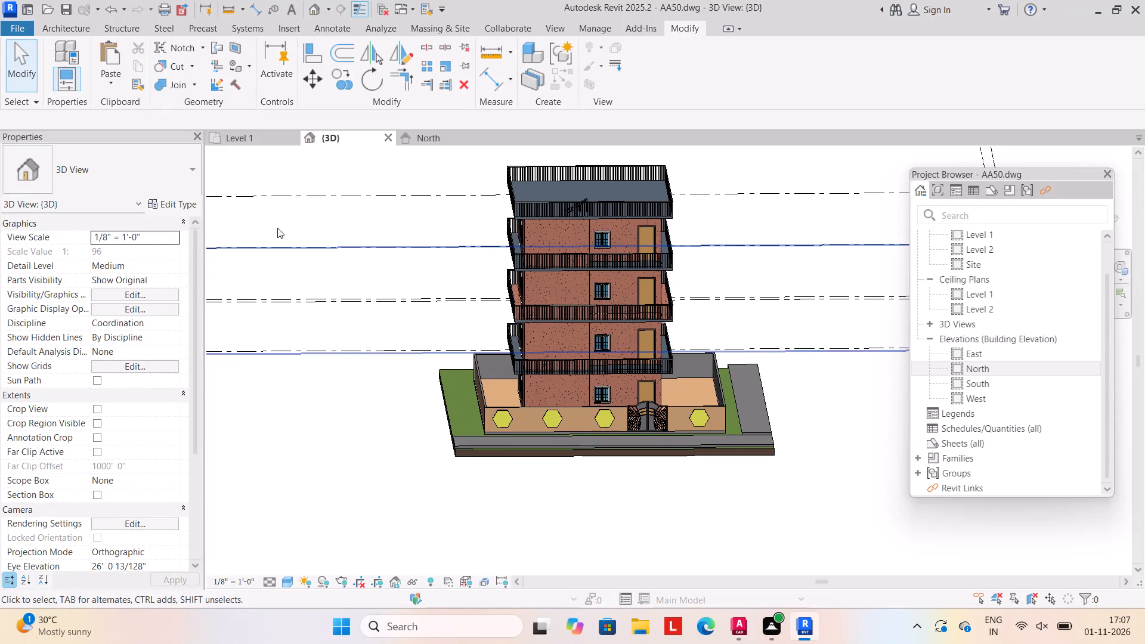
Browse the Gate and SHUBHAM CITY family folders for a component to load, and leave without loading or placing anything.
left_click(72, 30)
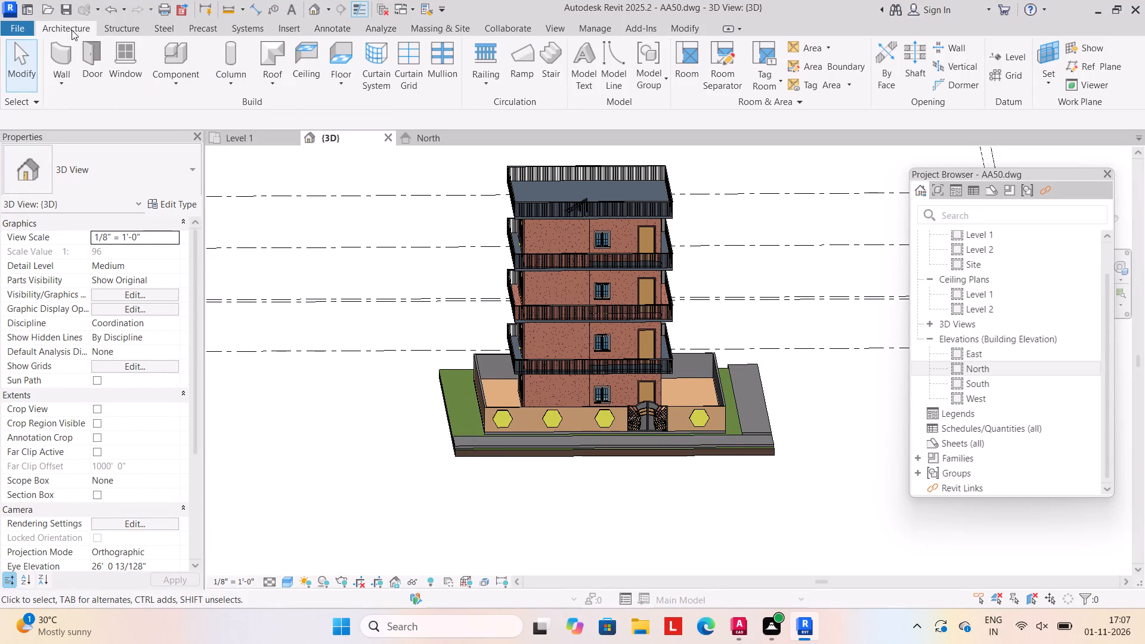
left_click(174, 84)
left_click(180, 109)
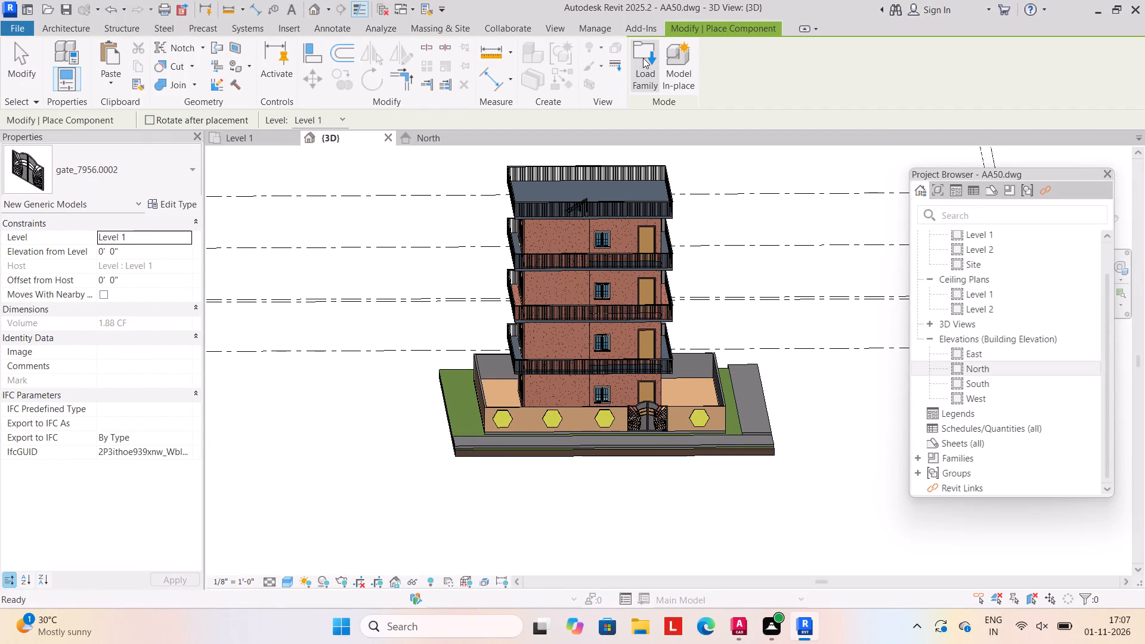
left_click(643, 58)
scroll(594, 275, "down", 4)
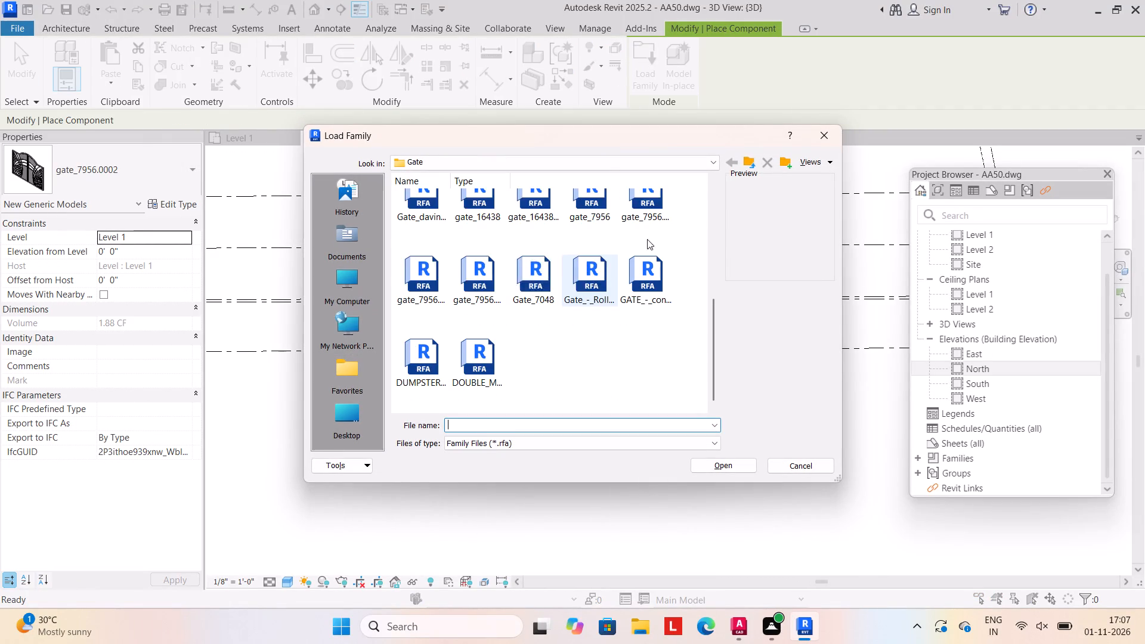
left_click(747, 160)
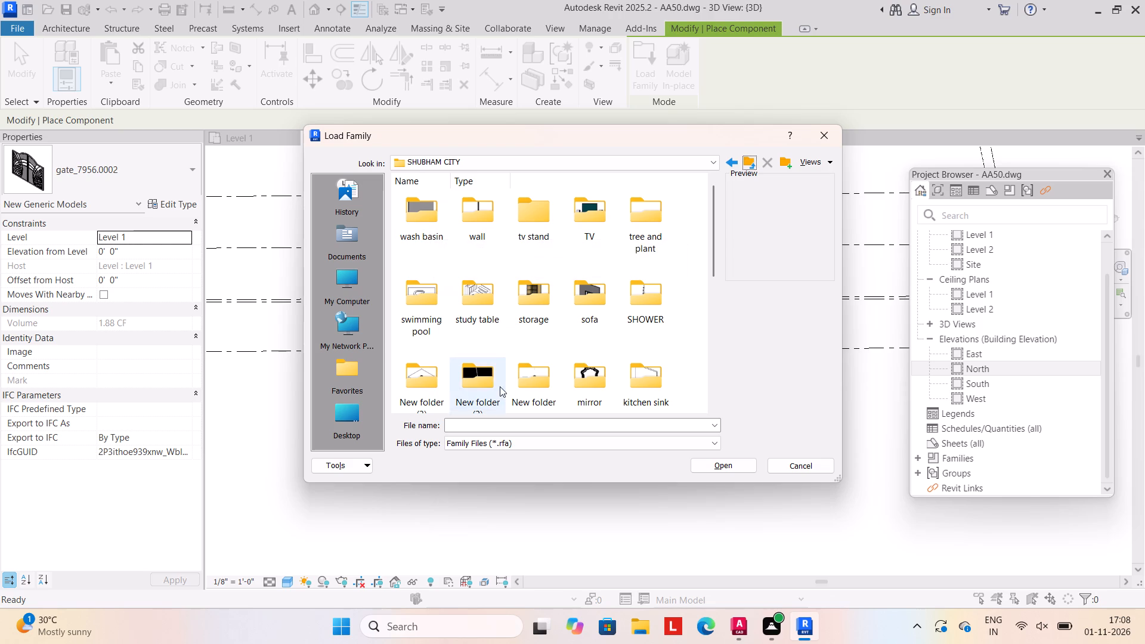
scroll(533, 369, "down", 12)
scroll(539, 370, "up", 8)
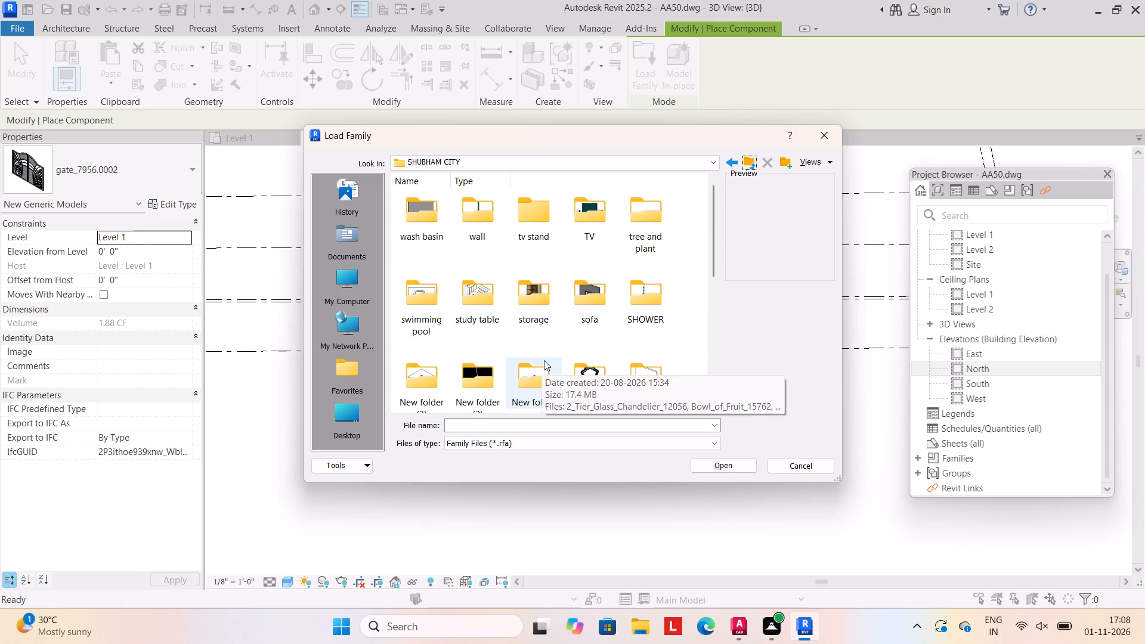
scroll(544, 360, "up", 14)
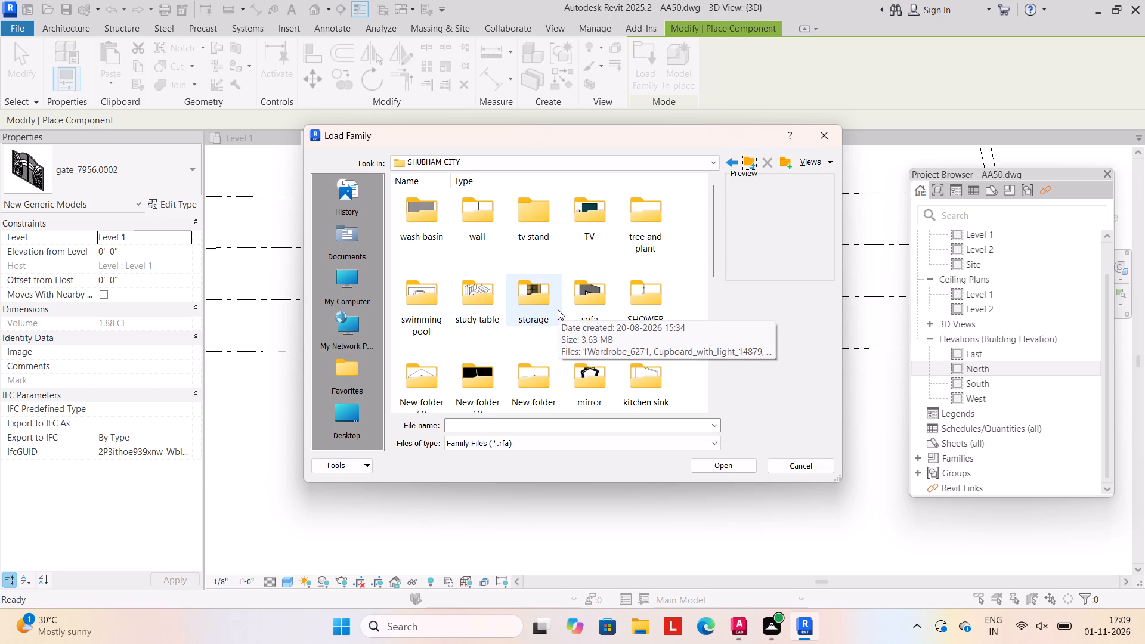
scroll(559, 326, "down", 5)
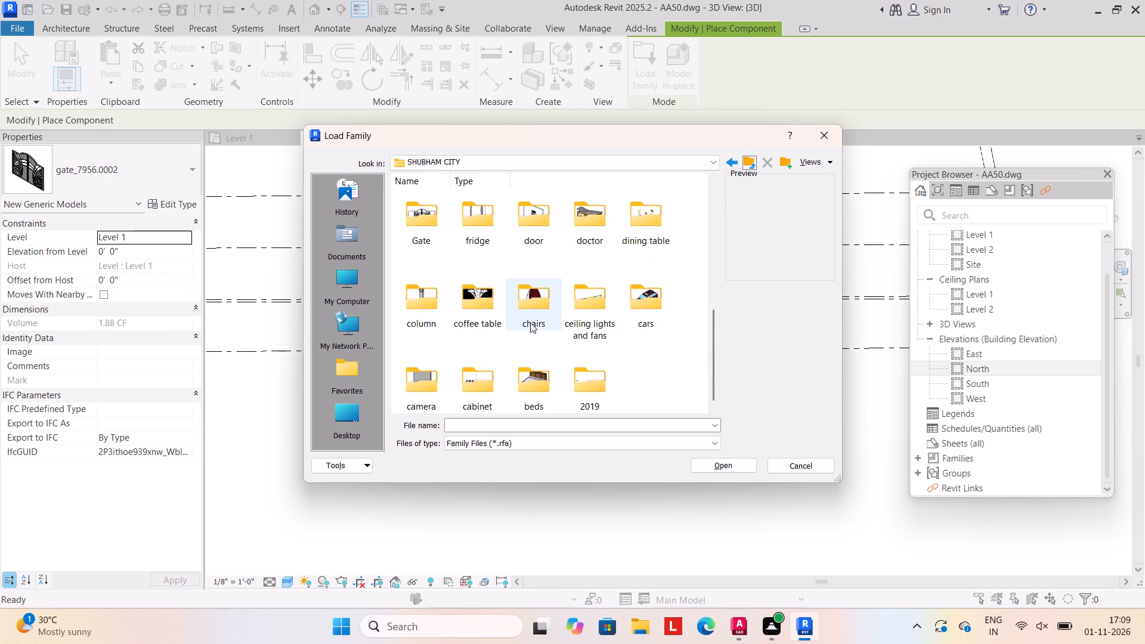
scroll(531, 323, "down", 4)
scroll(580, 361, "down", 3)
left_click(826, 135)
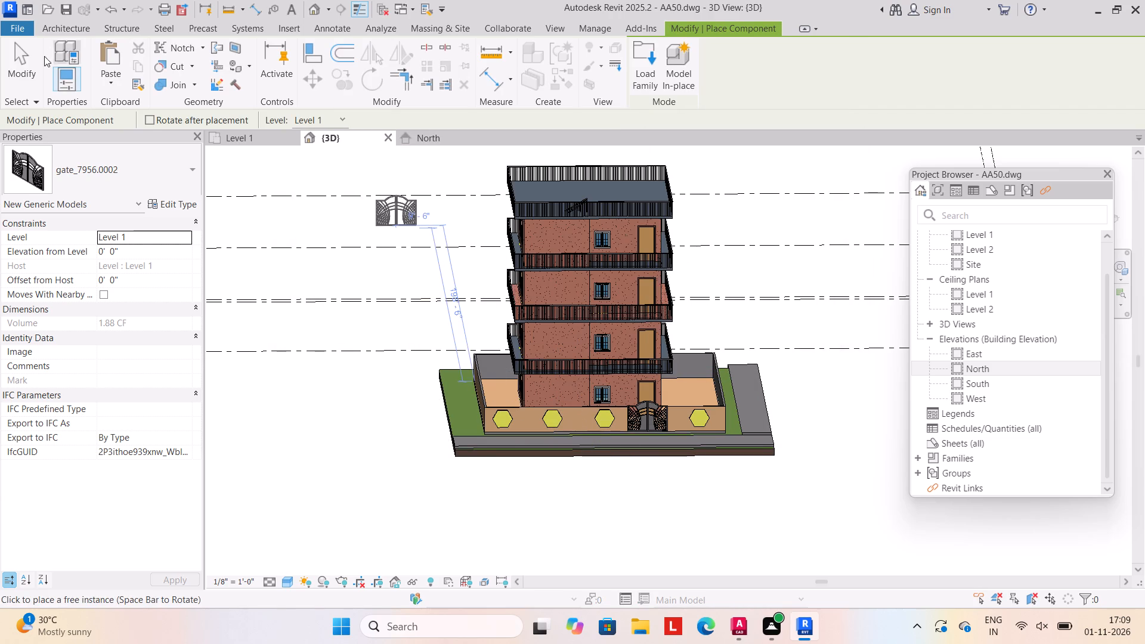
left_click(29, 60)
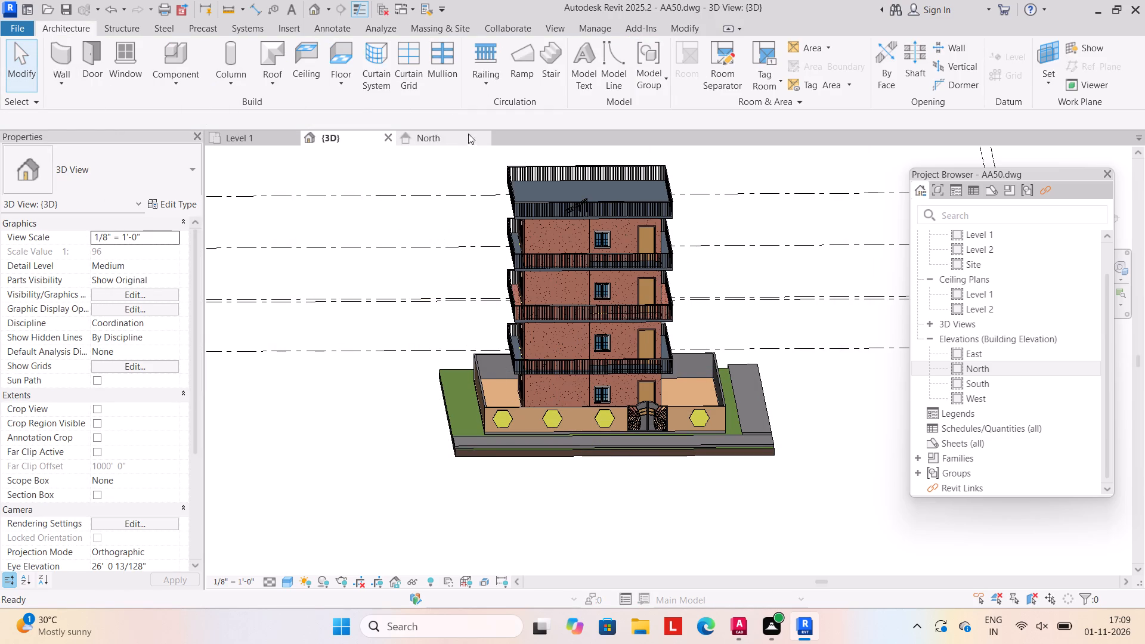